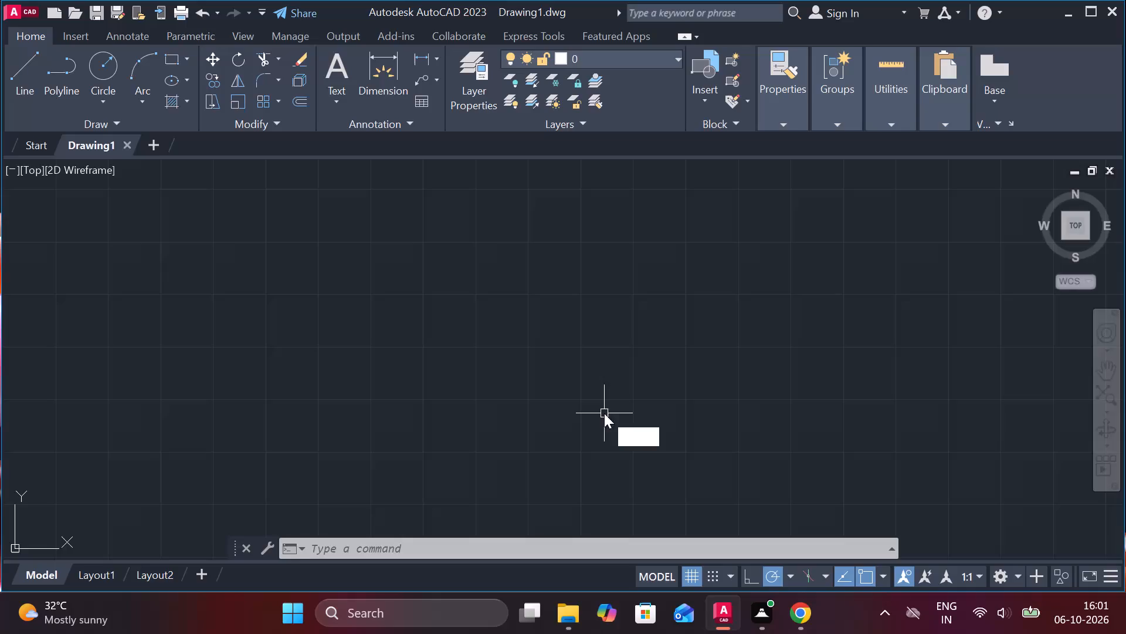
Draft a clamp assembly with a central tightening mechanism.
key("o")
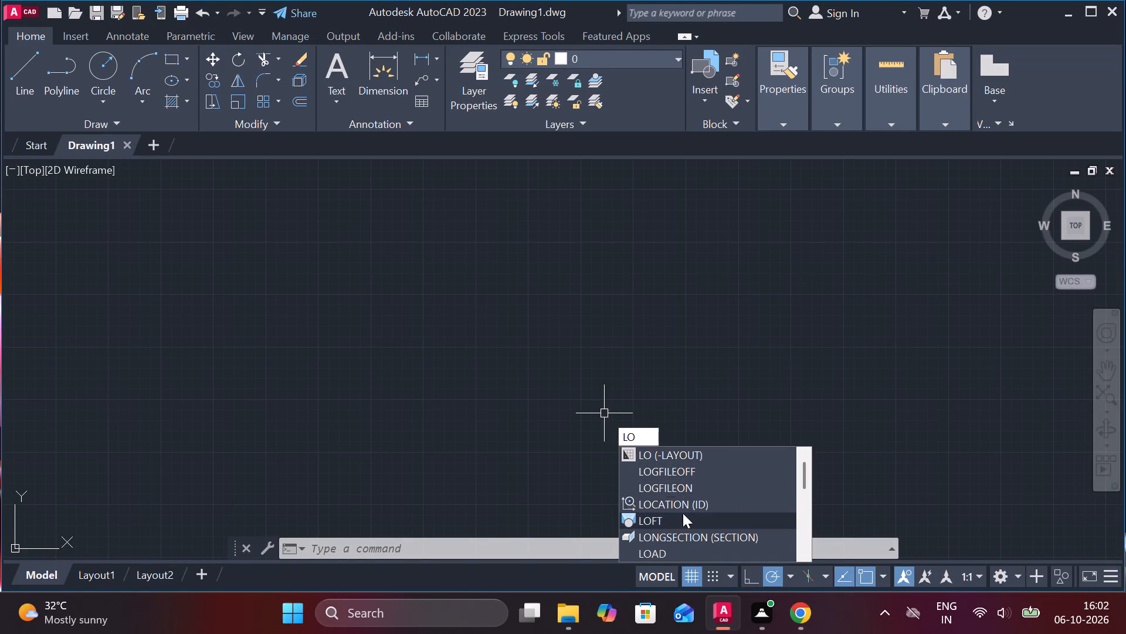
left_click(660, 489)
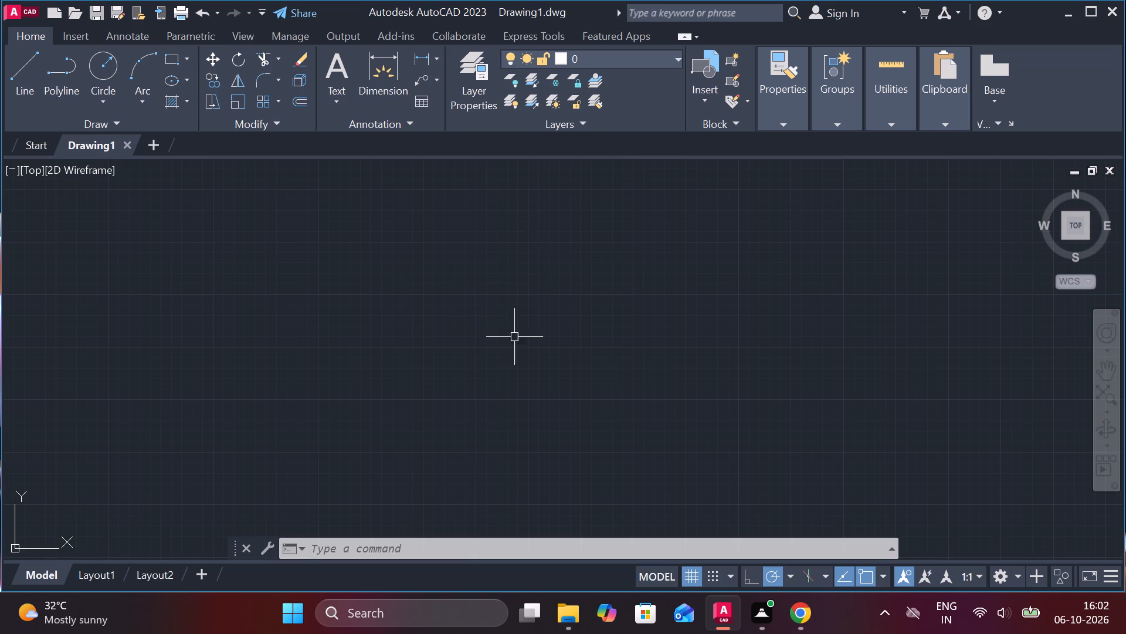
Set the model space drawing limits with lower left corner 0,0 and upper right corner 210,297.
type("limy")
type("ts")
left_click(757, 453)
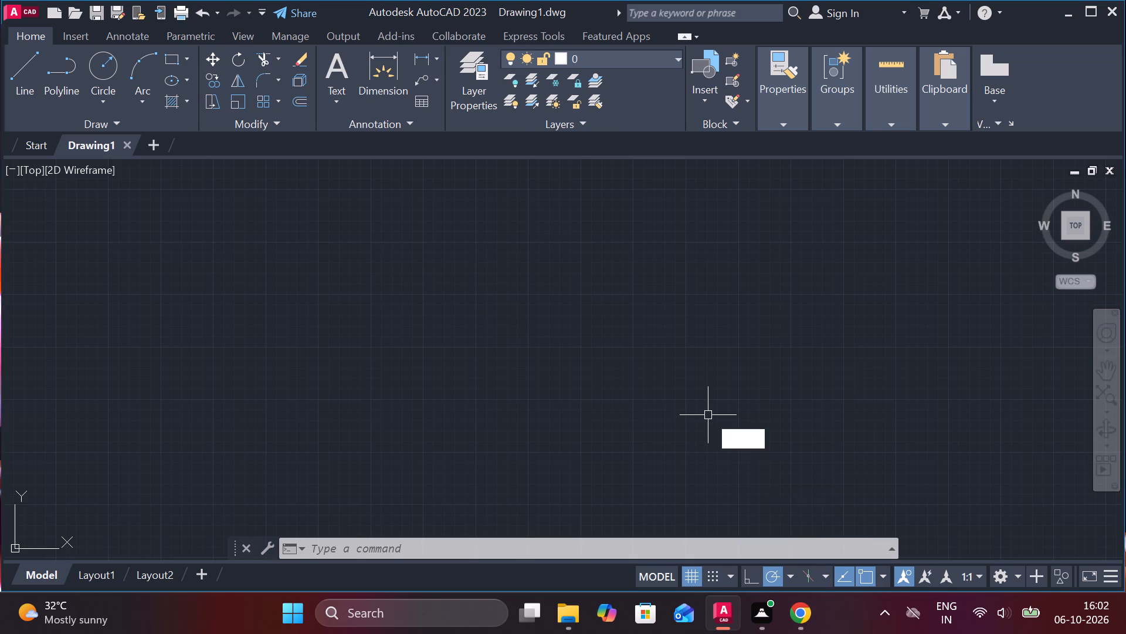
type("0,o")
key("BackSpace")
type("0\\")
key("Return")
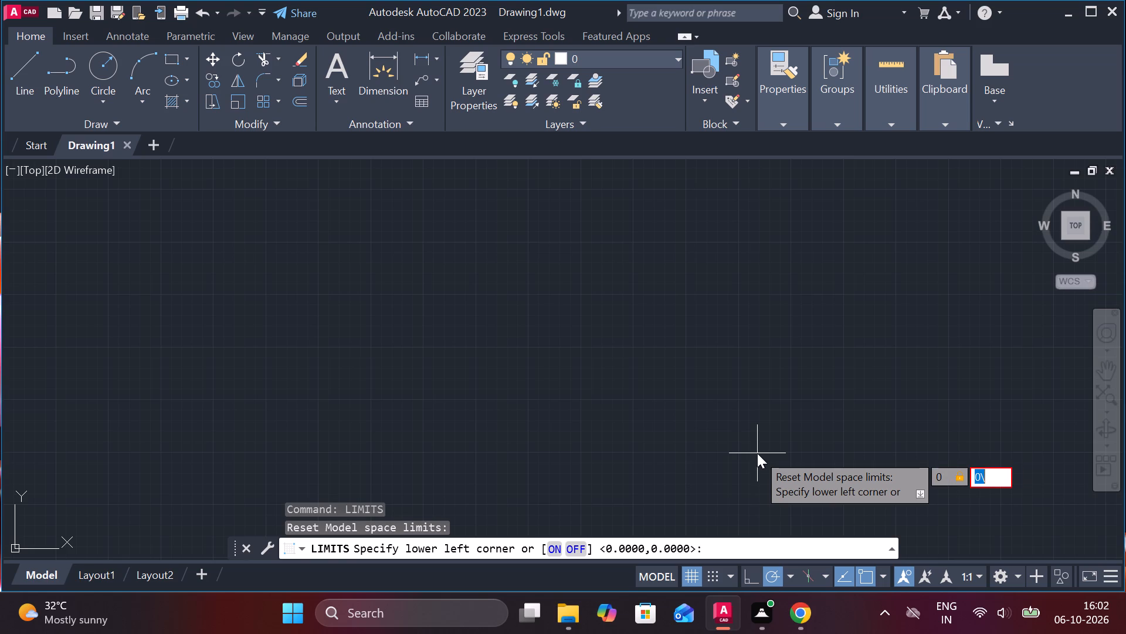
key("BackSpace")
key("0")
key("Return")
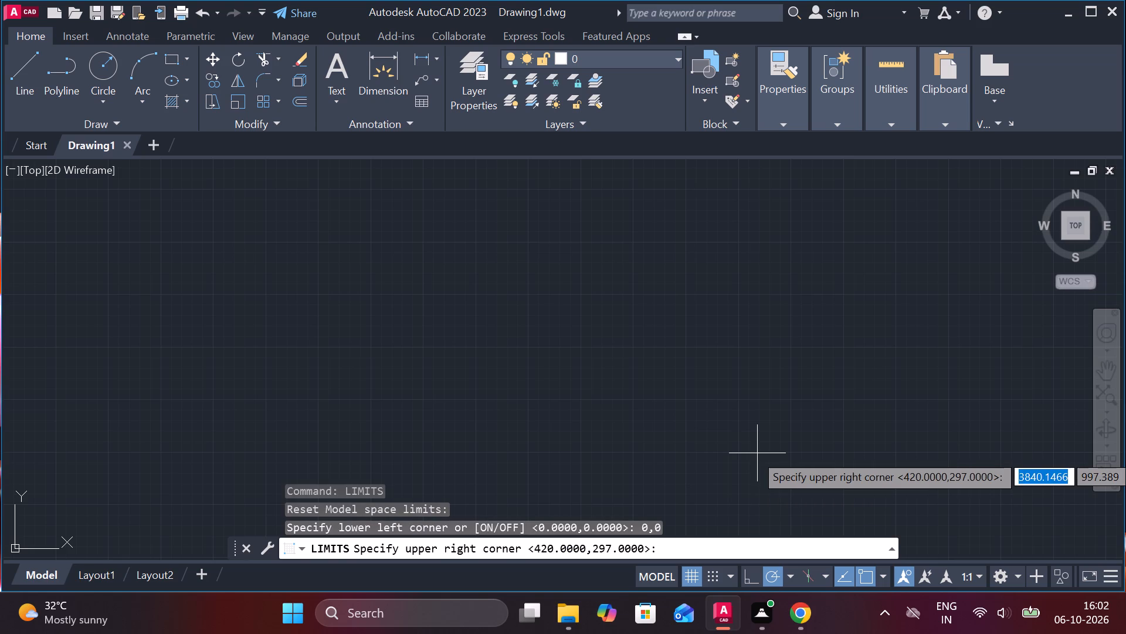
key("2")
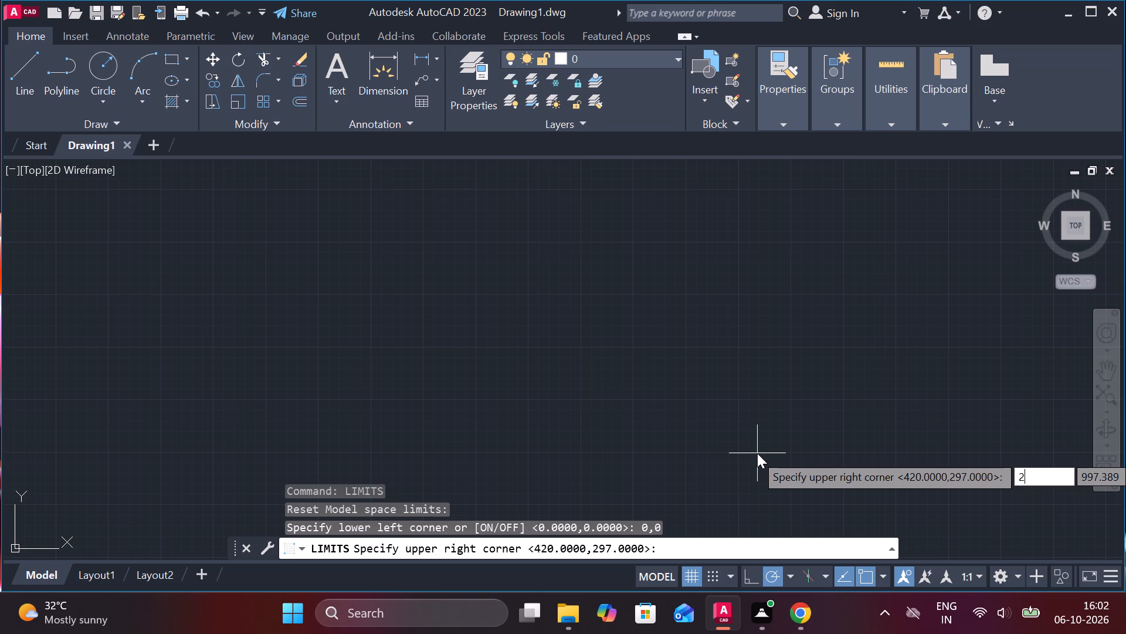
key("9")
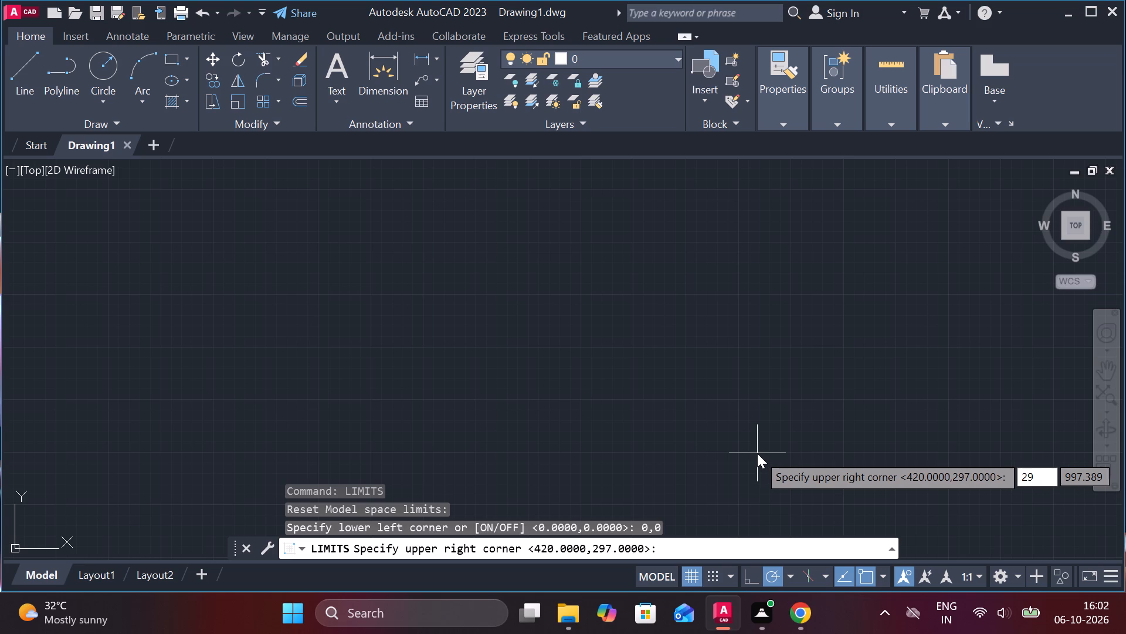
key("BackSpace")
type("10")
key("Tab")
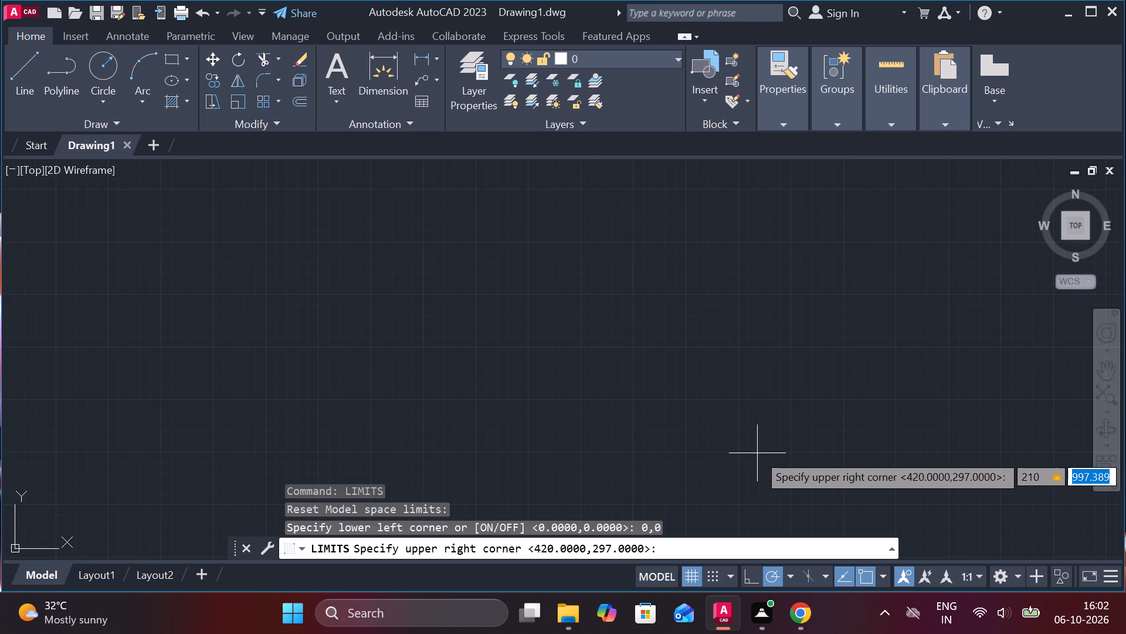
type("29")
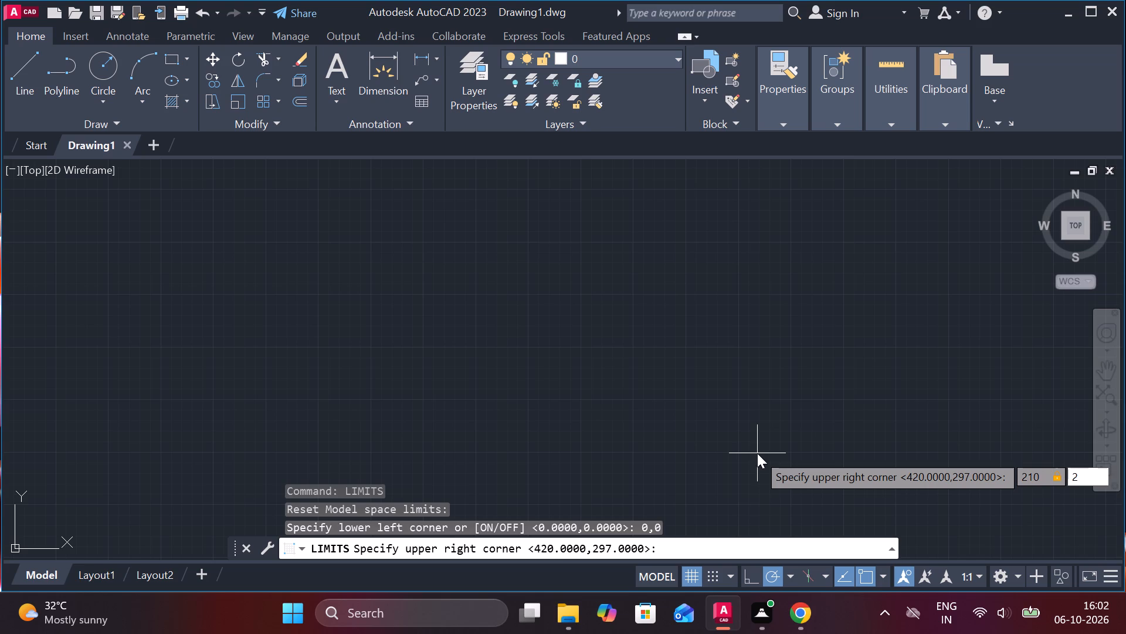
key("7")
key("Return")
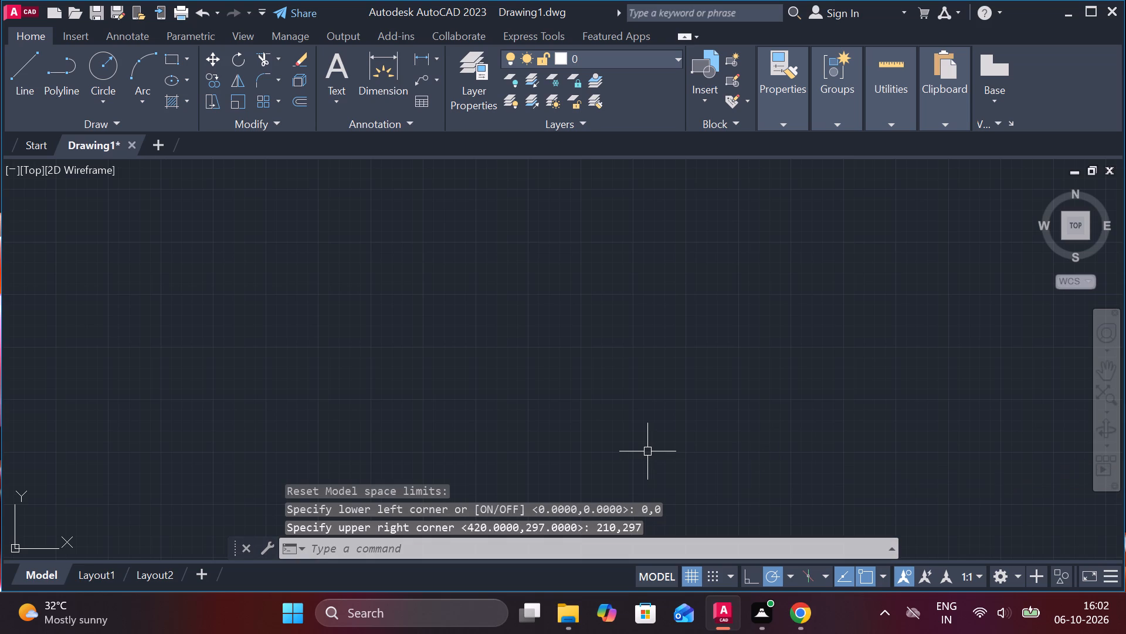
Draw a circle of radius 15 in open space above and to the right of the origin.
key("z")
key("Return")
key("e")
key("Return")
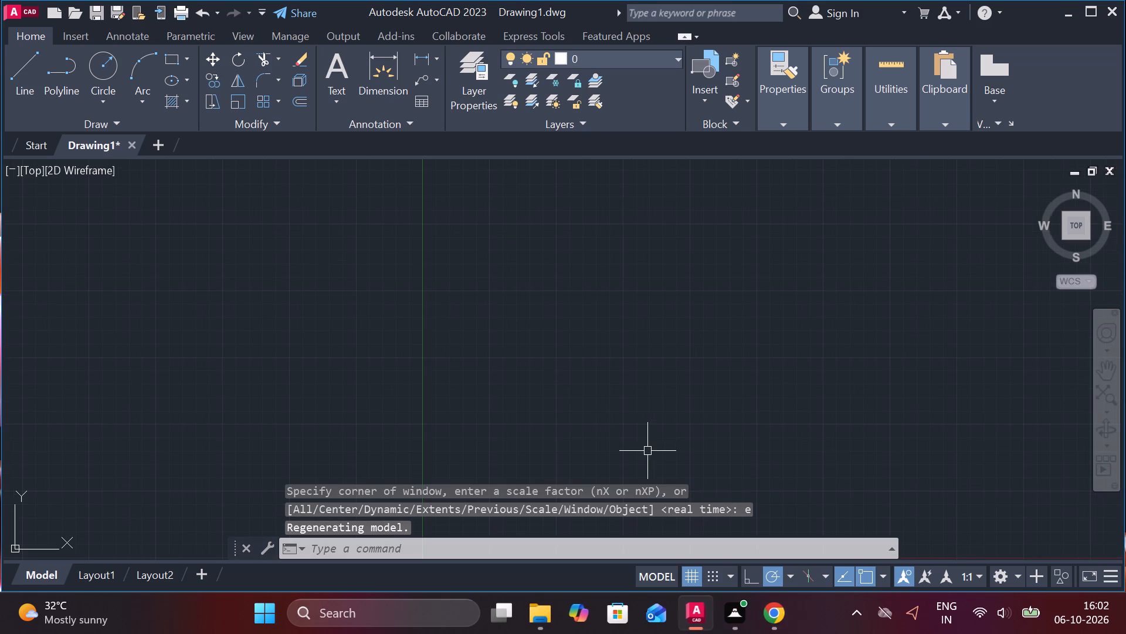
scroll(790, 288, "down", 2)
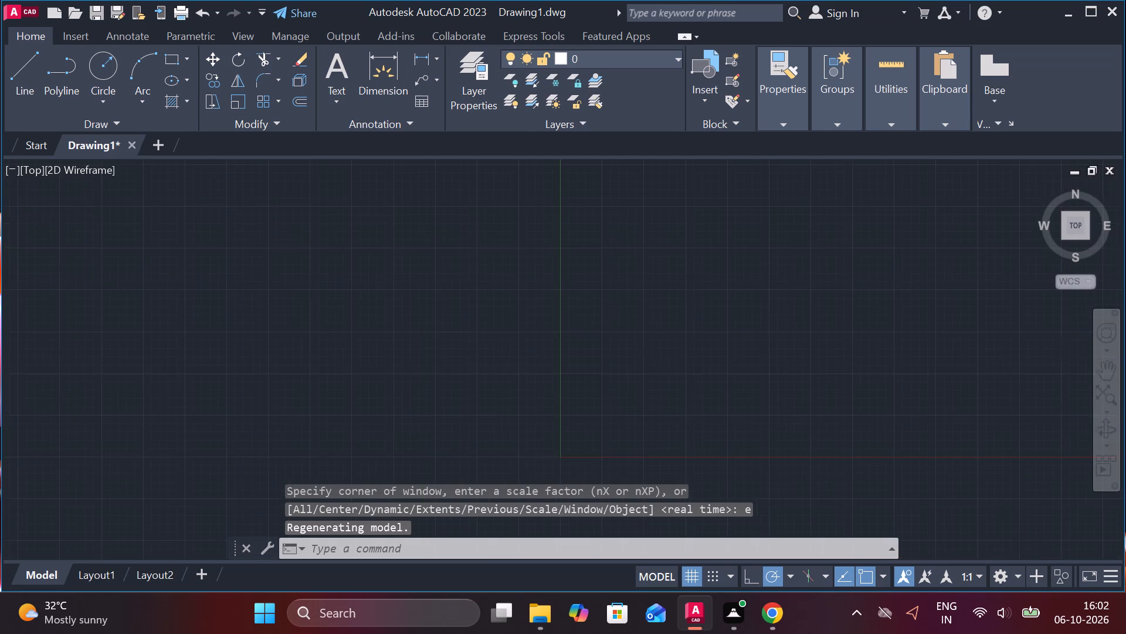
middle_click_drag(789, 288, 277, 401)
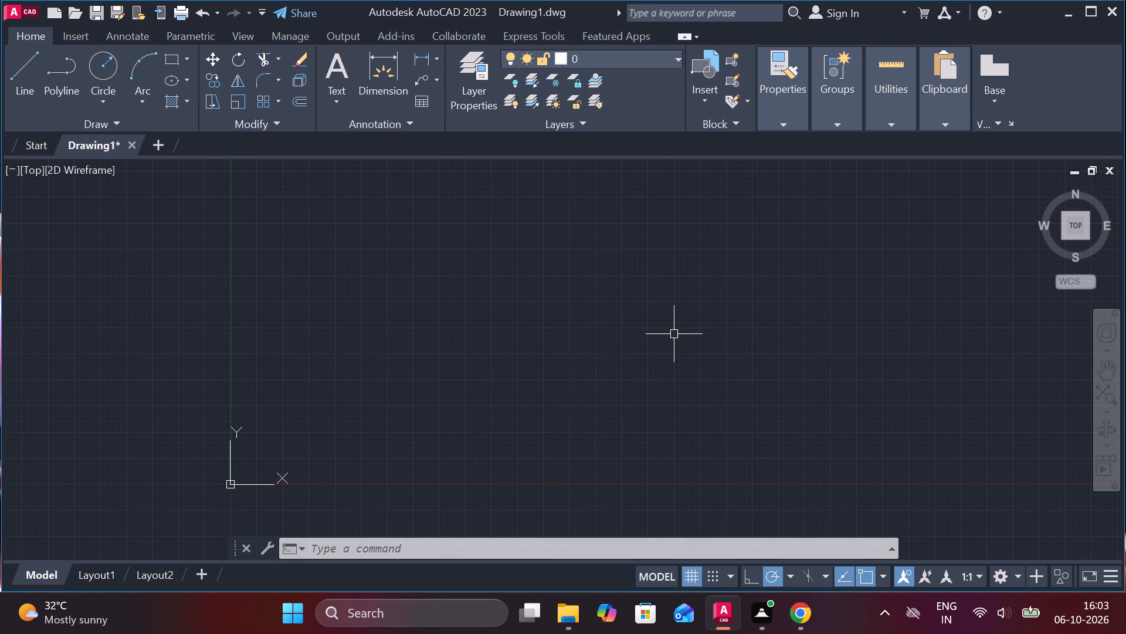
left_click(95, 74)
left_click(568, 298)
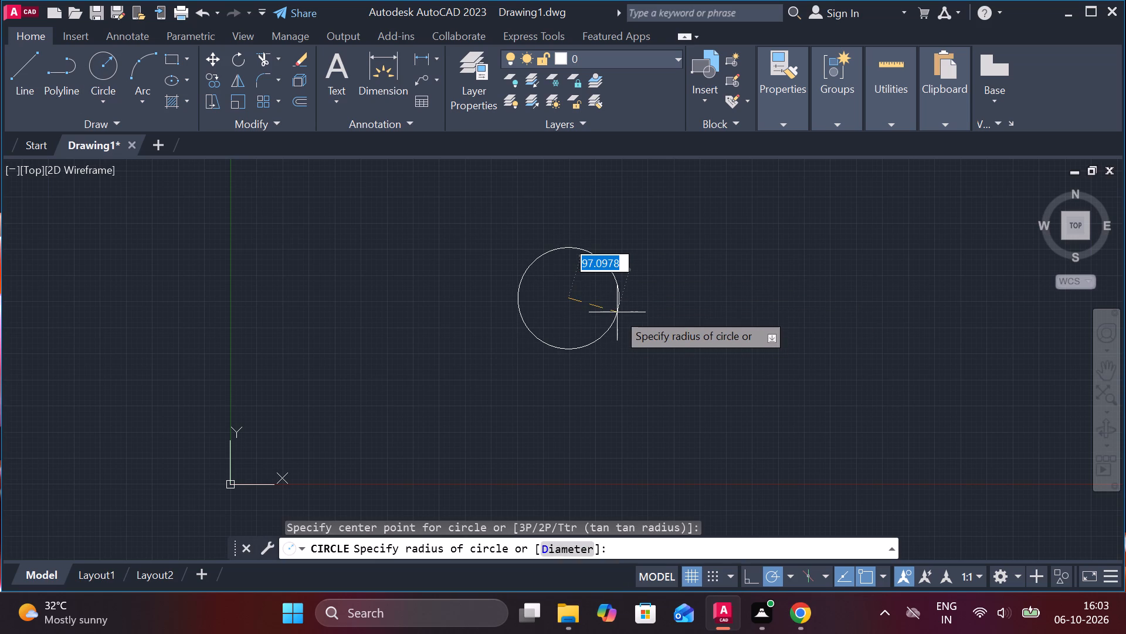
key("1")
key("5")
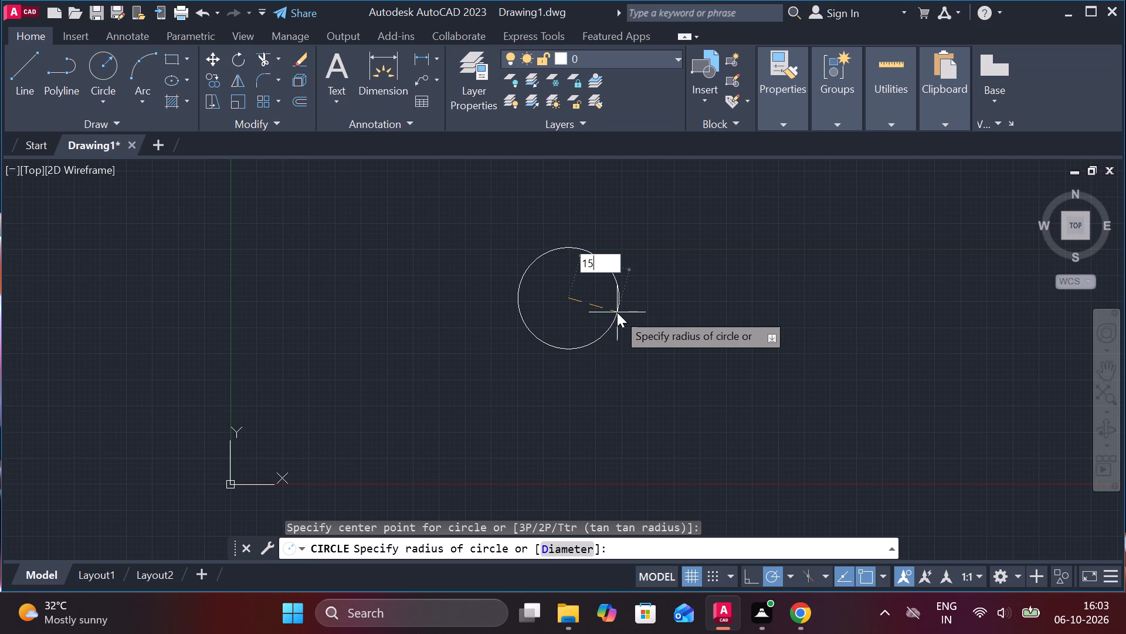
key("Return")
Copy the circle from its centre horizontally to the right by a distance of 150.
scroll(551, 367, "up", 4)
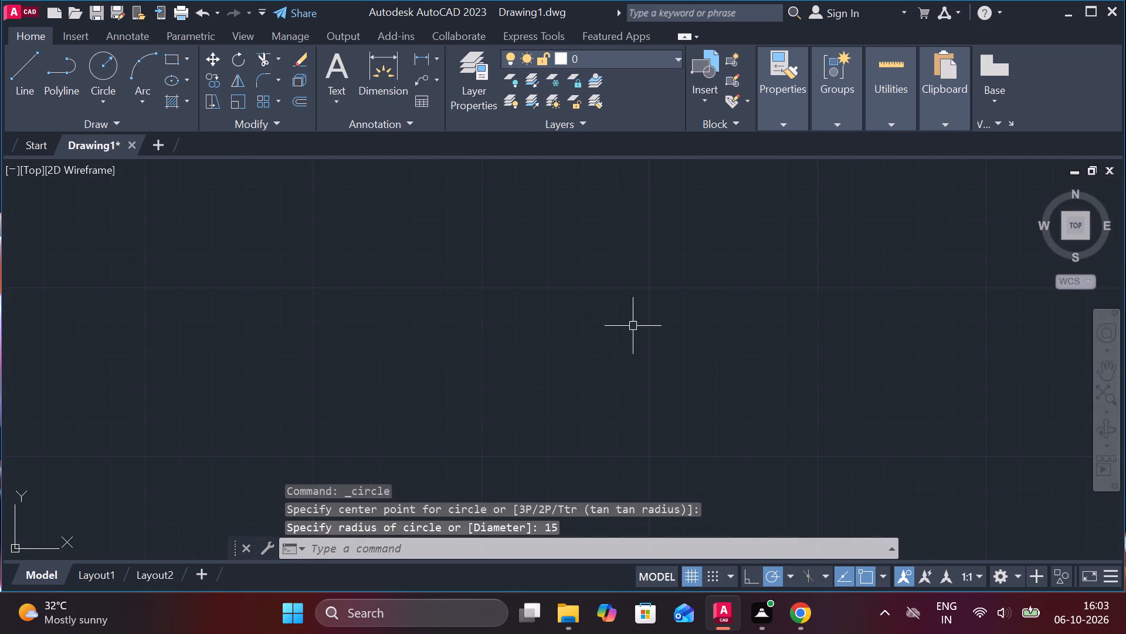
scroll(700, 269, "down", 2)
middle_click_drag(703, 259, 561, 436)
scroll(611, 279, "up", 2)
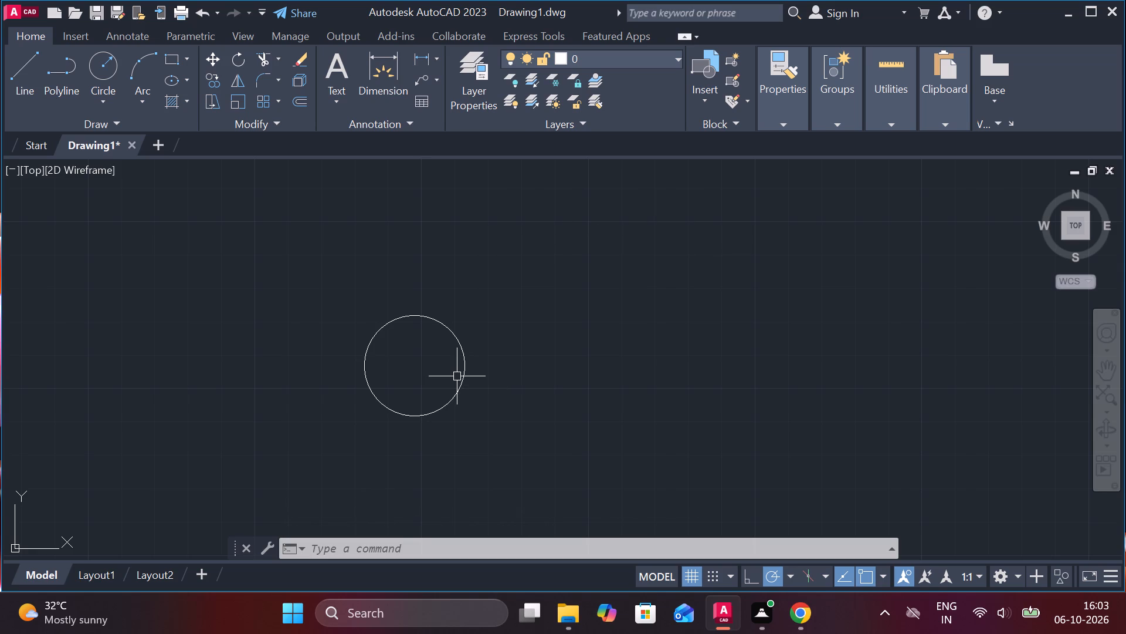
left_click(466, 362)
type("co")
key("Return")
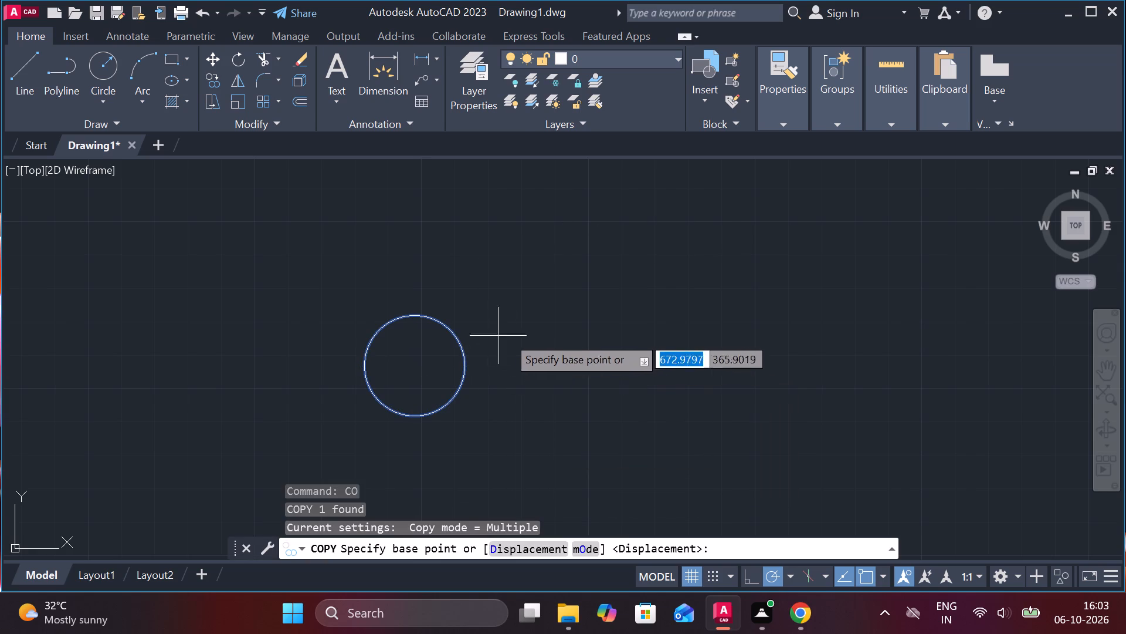
left_click(420, 360)
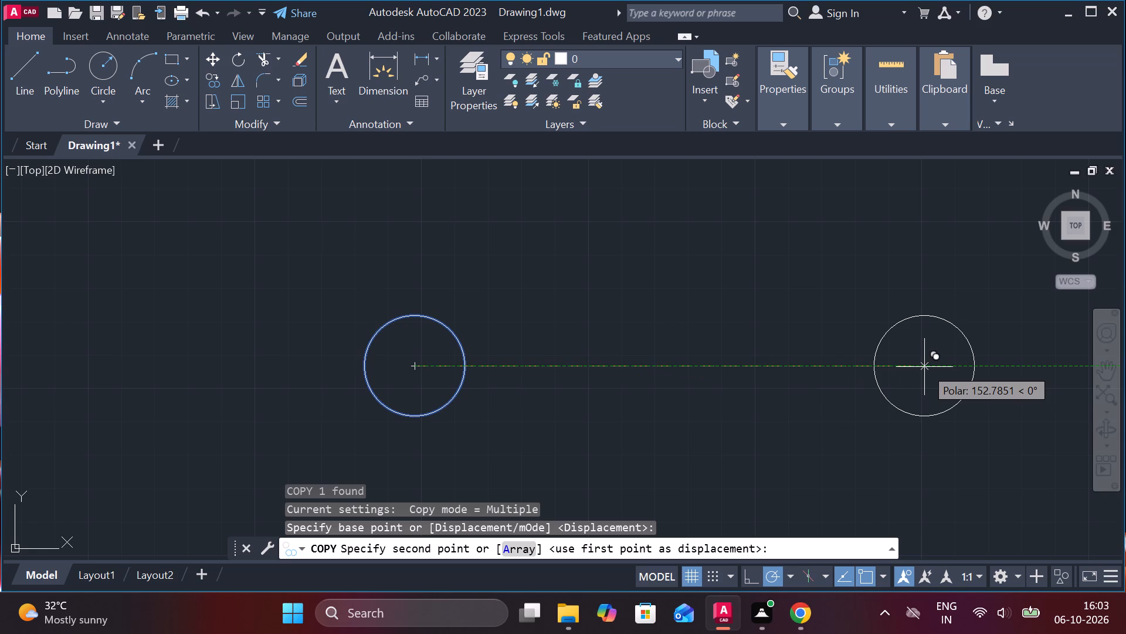
type("15")
key("0")
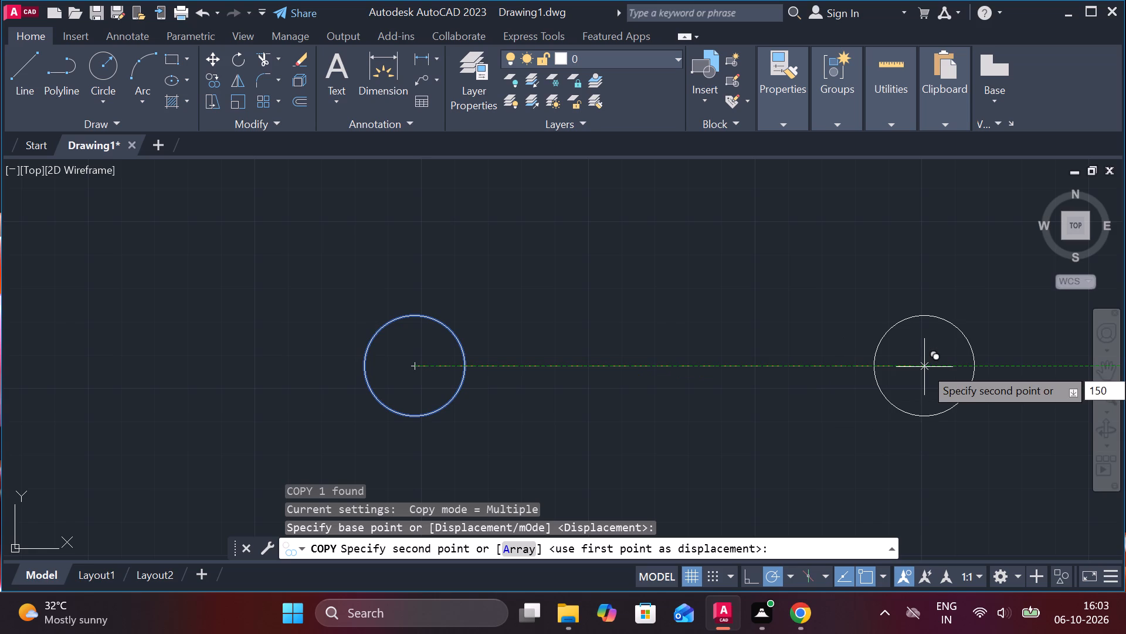
key("Return")
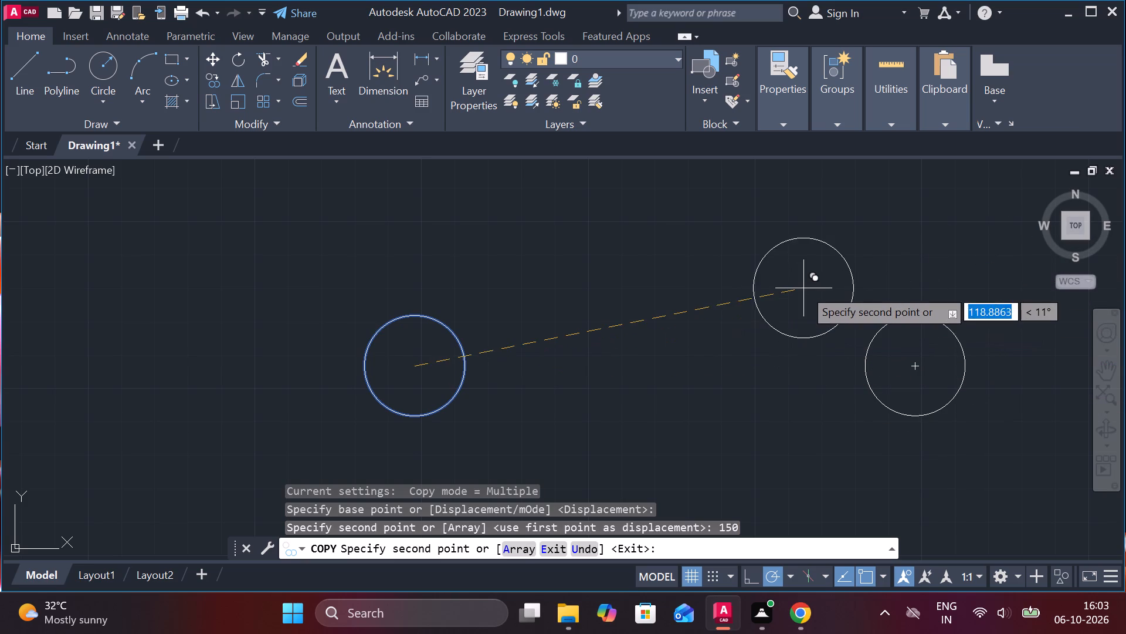
key("Escape")
Draw a line tangent to the tops of both circles, using the tangent snap at each end.
key("l")
key("Return")
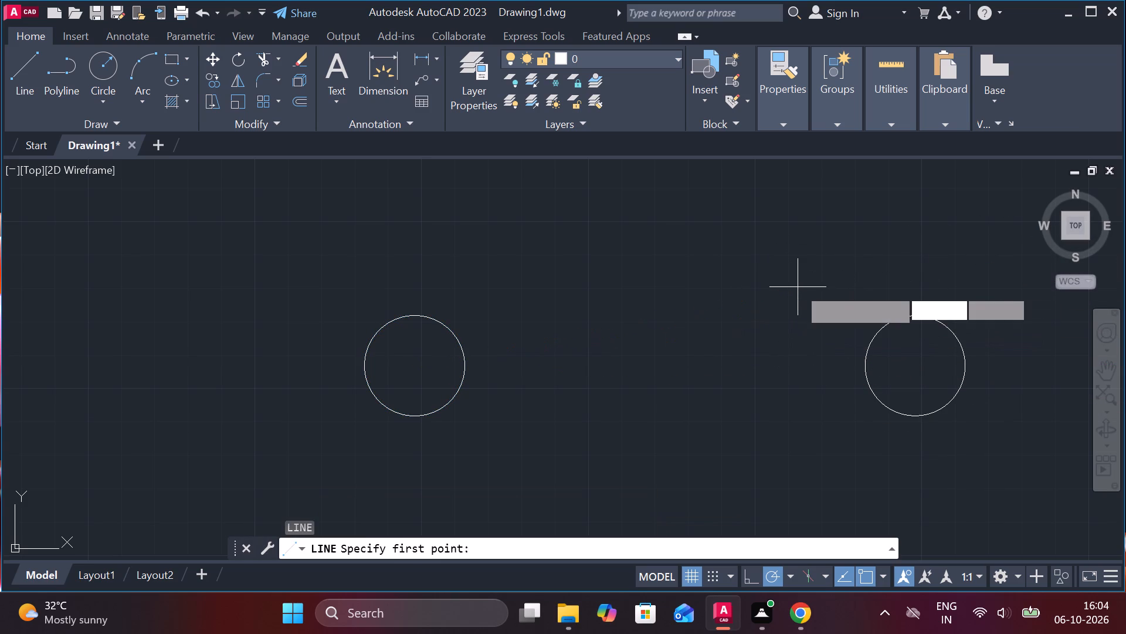
type("tan")
key("Return")
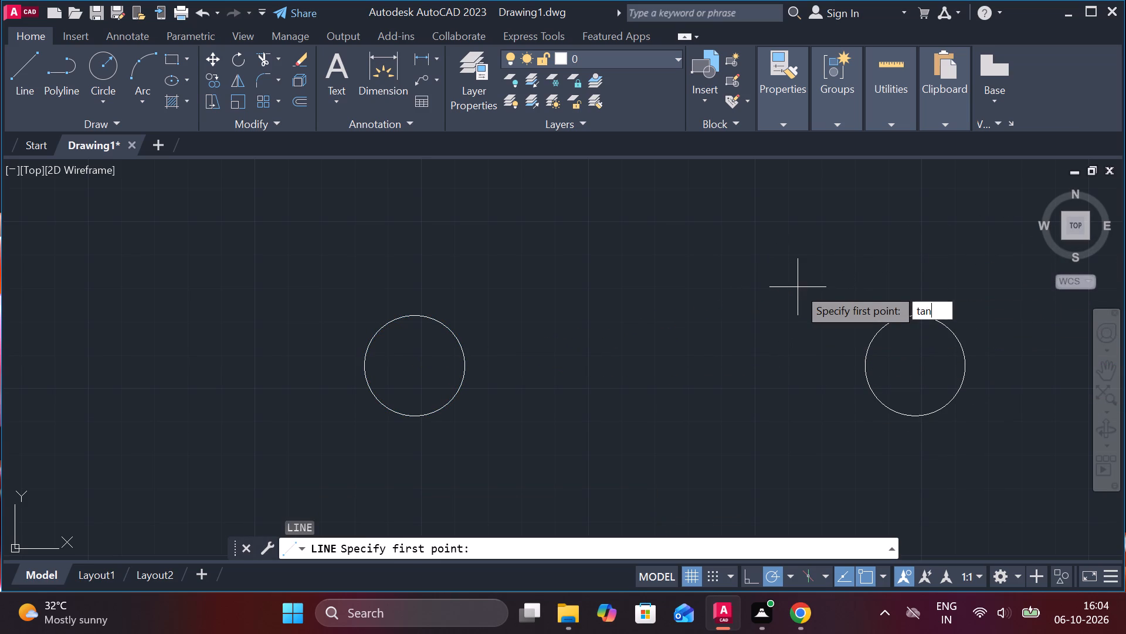
left_click(413, 323)
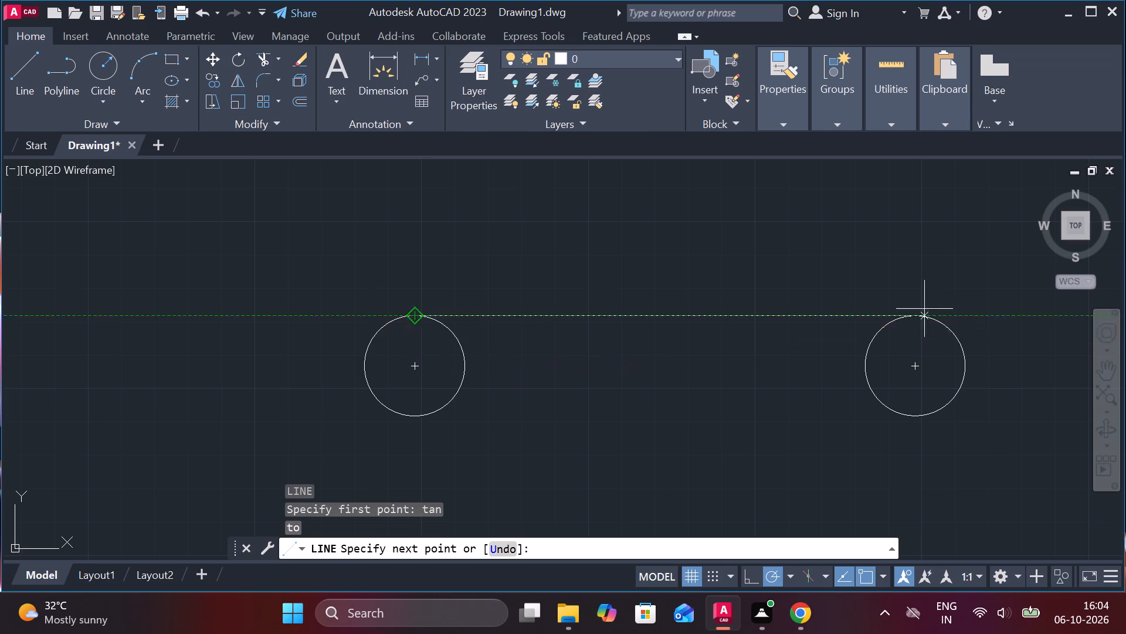
type("tan")
key("Return")
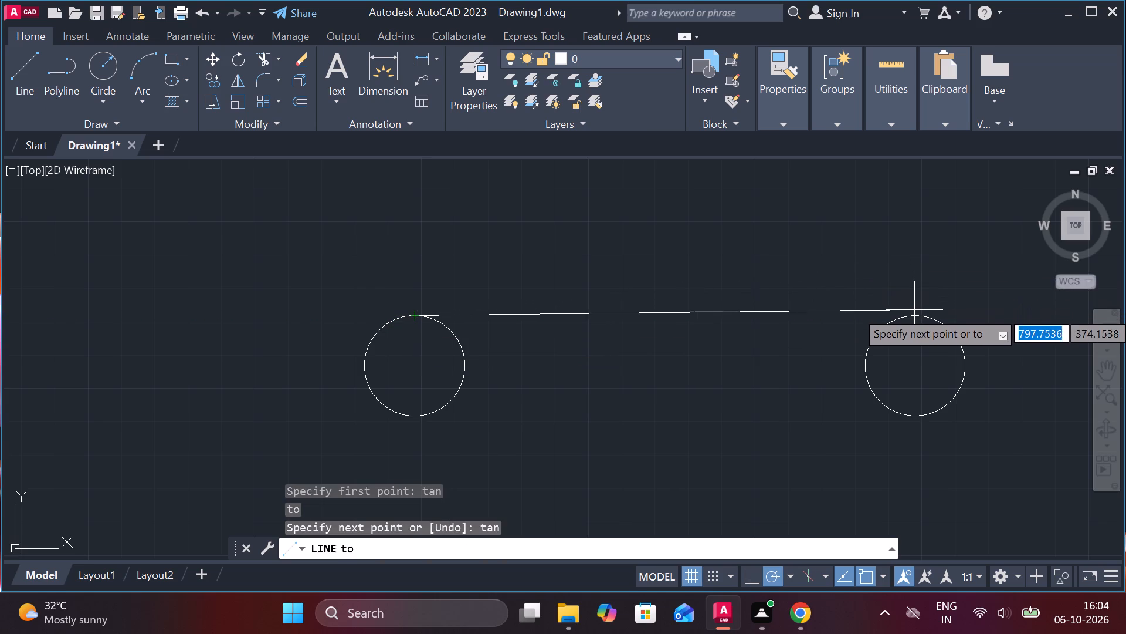
left_click(914, 312)
key("Escape")
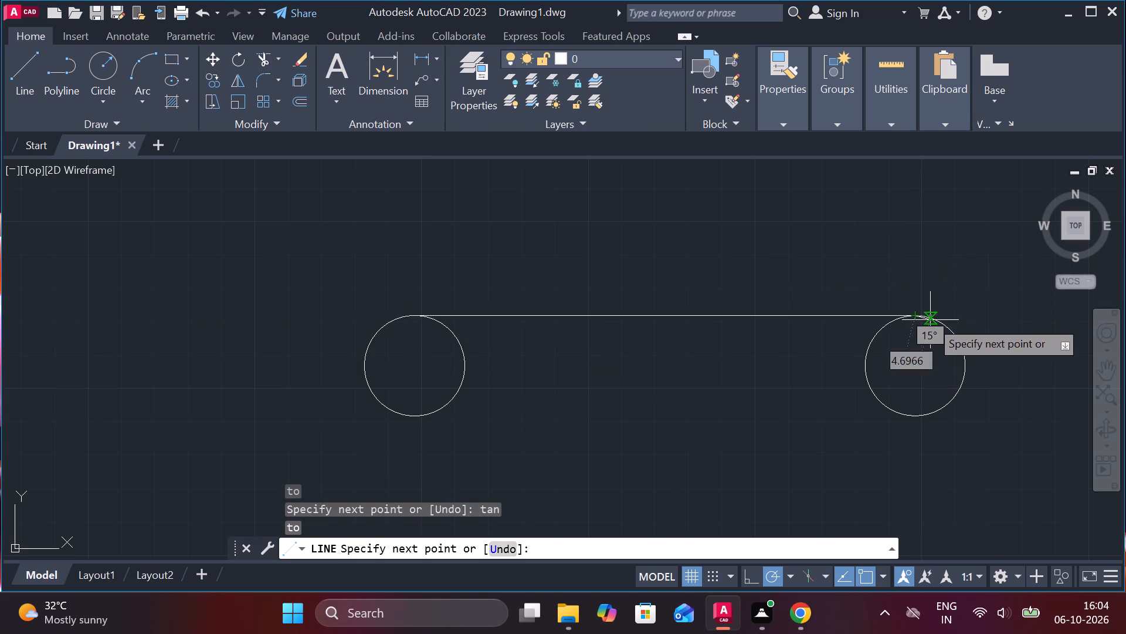
Draw a line tangent to the bottoms of both circles, using the tangent snap at each end.
key("l")
key("Return")
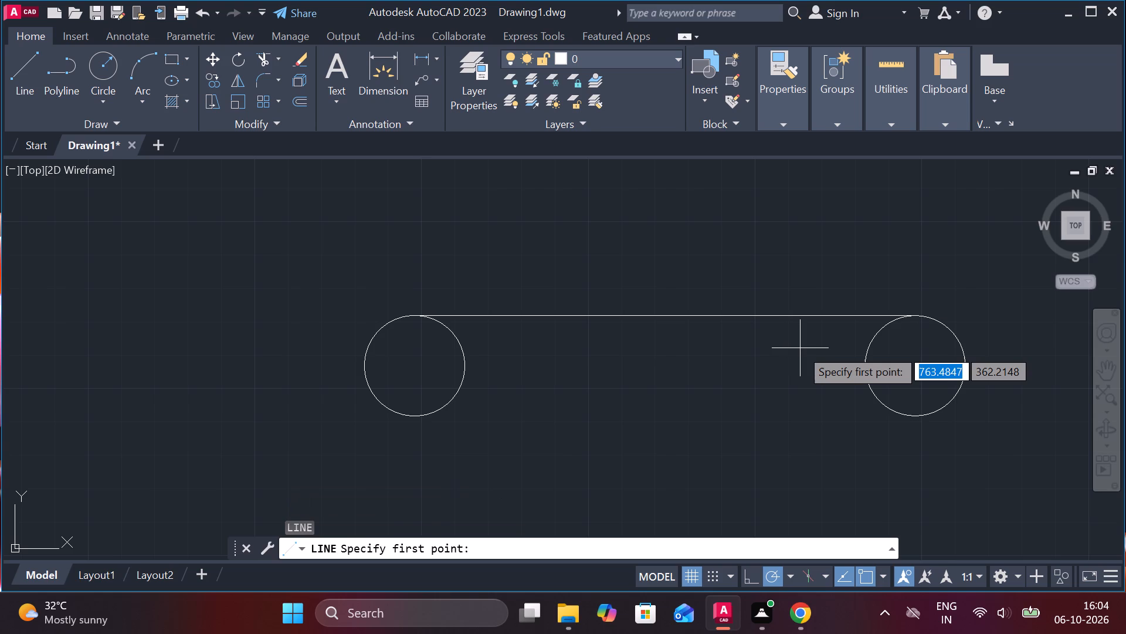
type("tan")
key("Return")
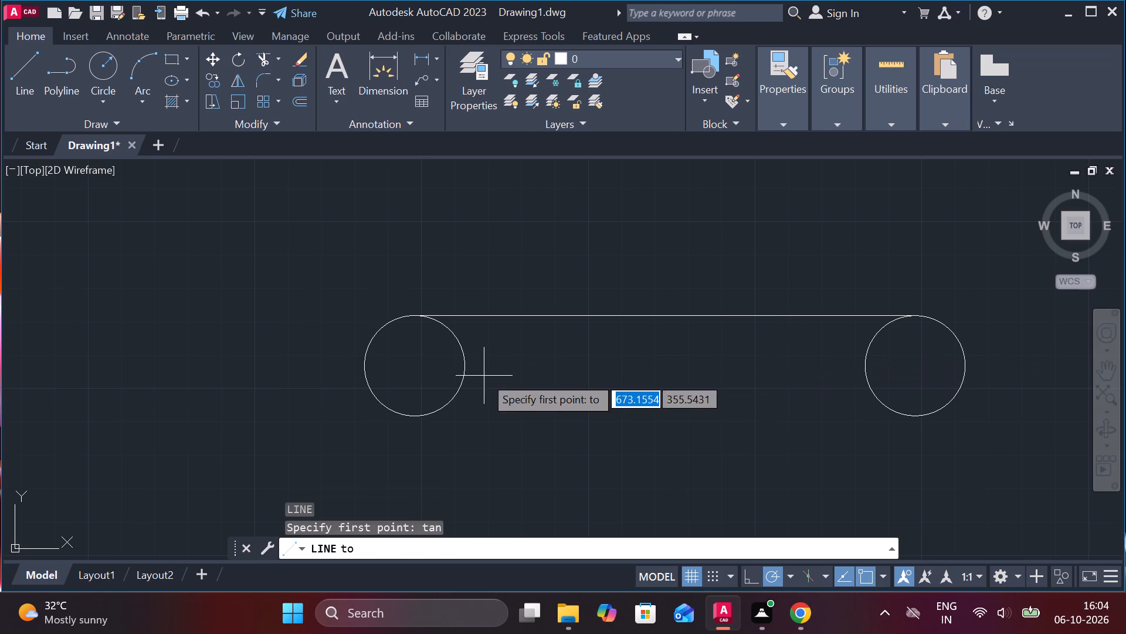
left_click(416, 416)
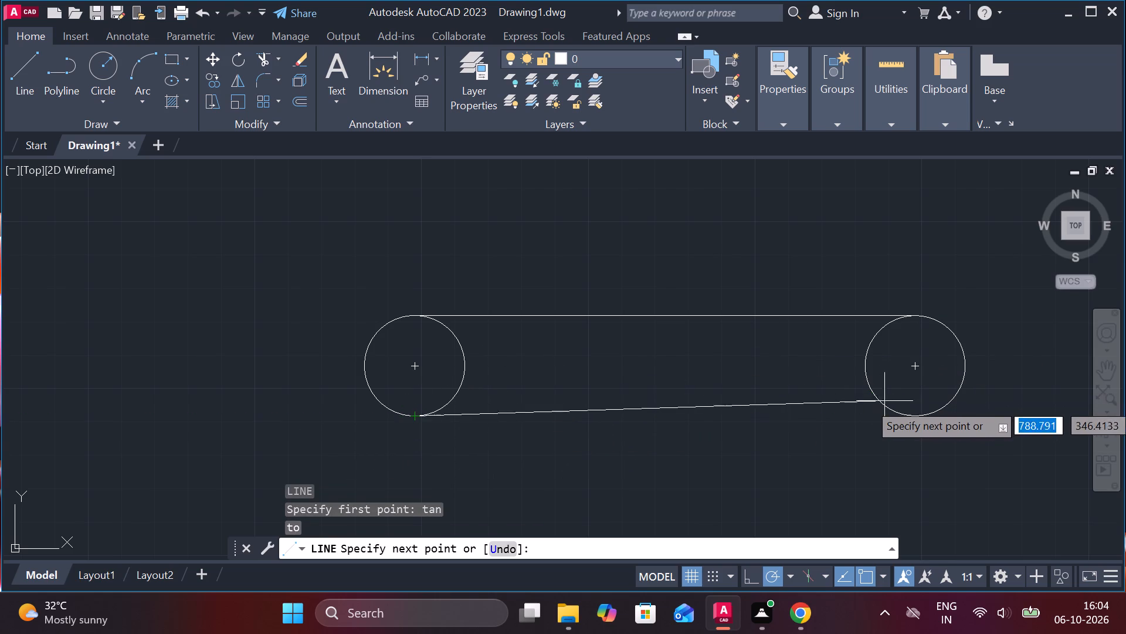
type("tan")
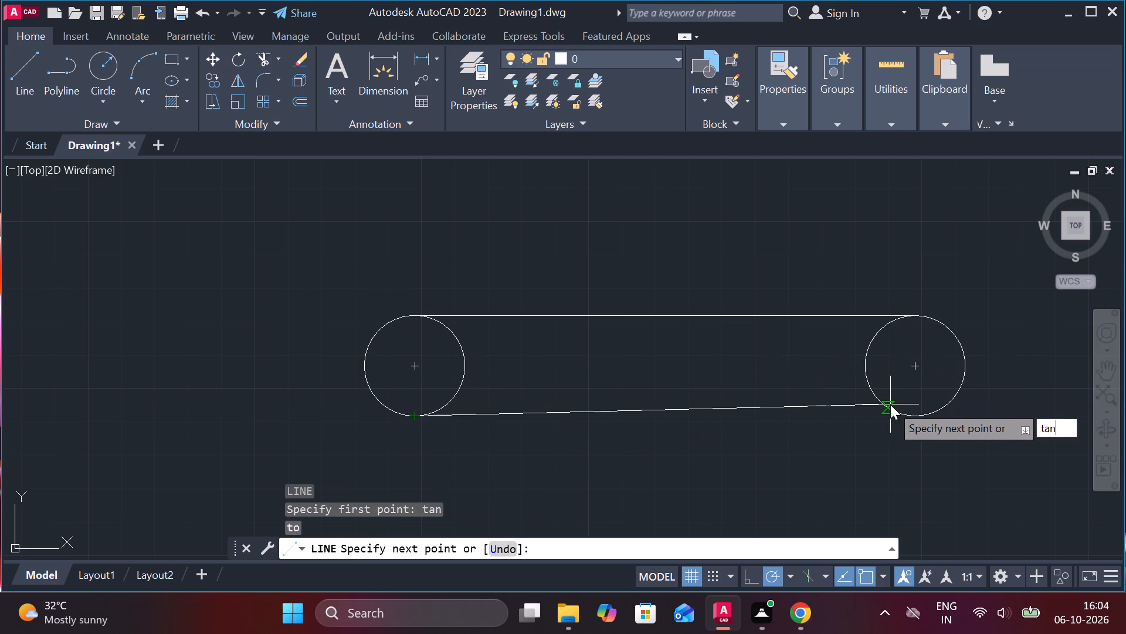
key("Return")
left_click(904, 412)
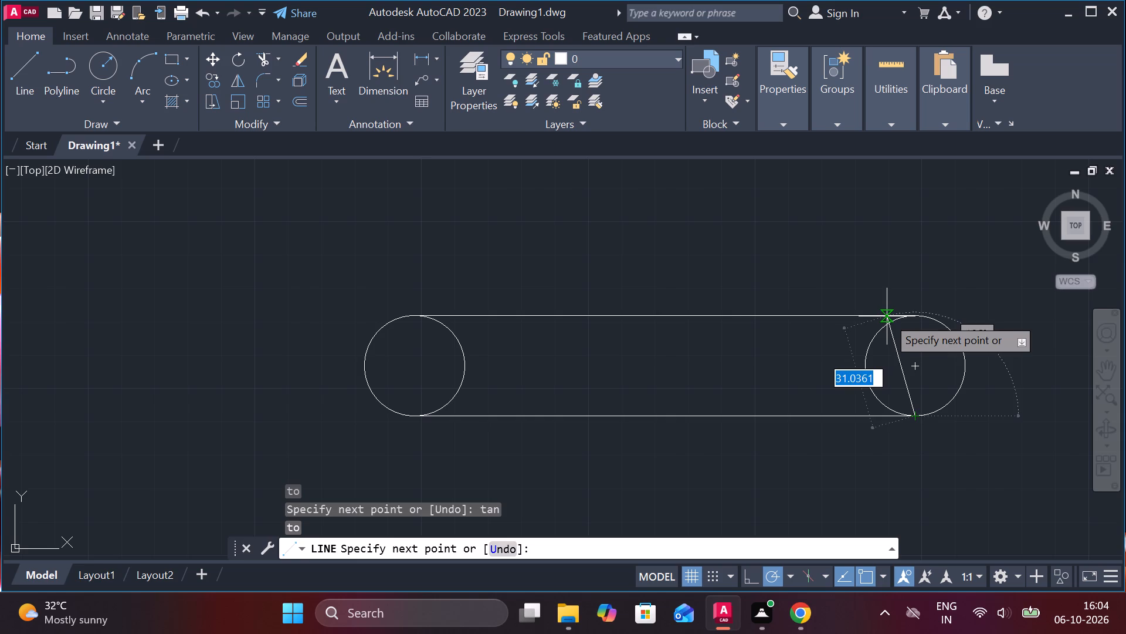
key("Escape")
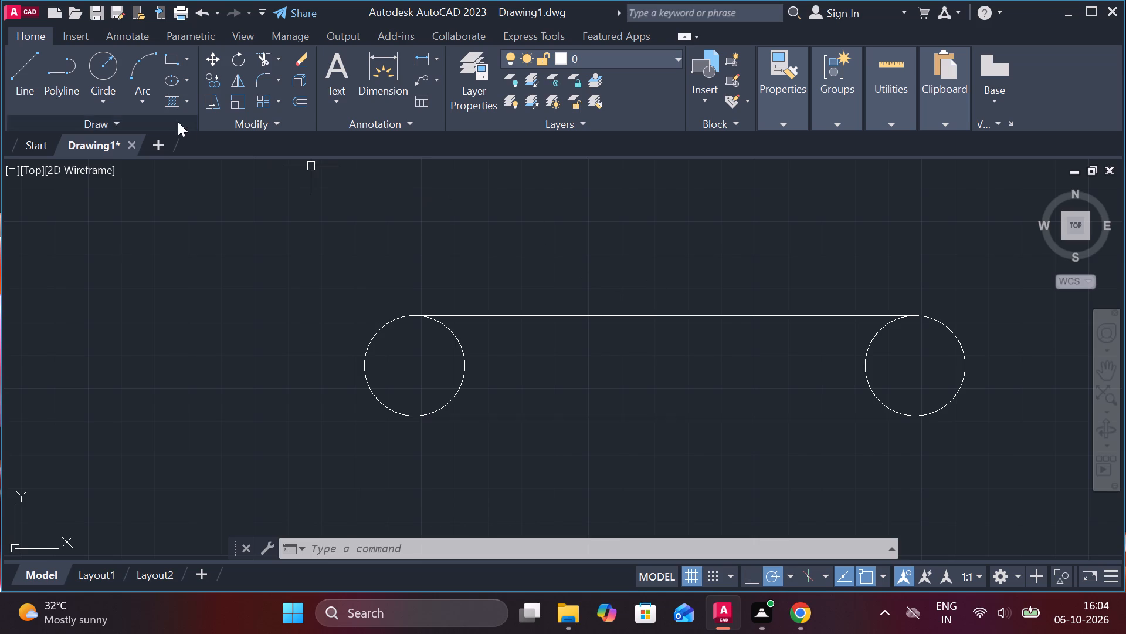
Draw a vertical line from the midpoint of the upper tangent line straight down, ending well below the lower tangent line.
left_click(22, 66)
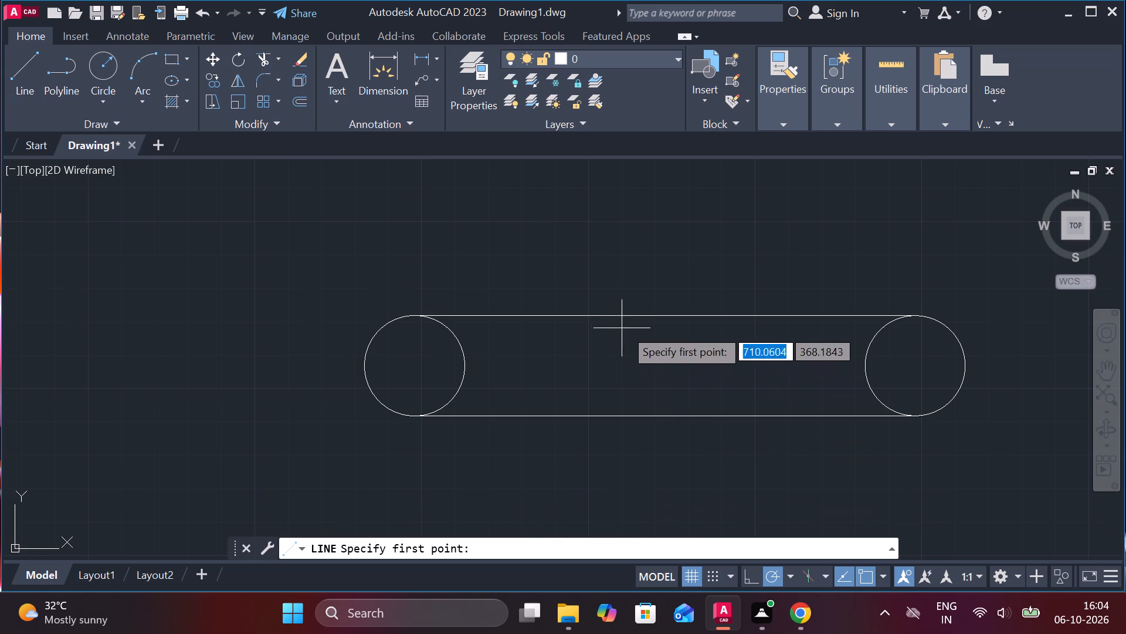
left_click(666, 319)
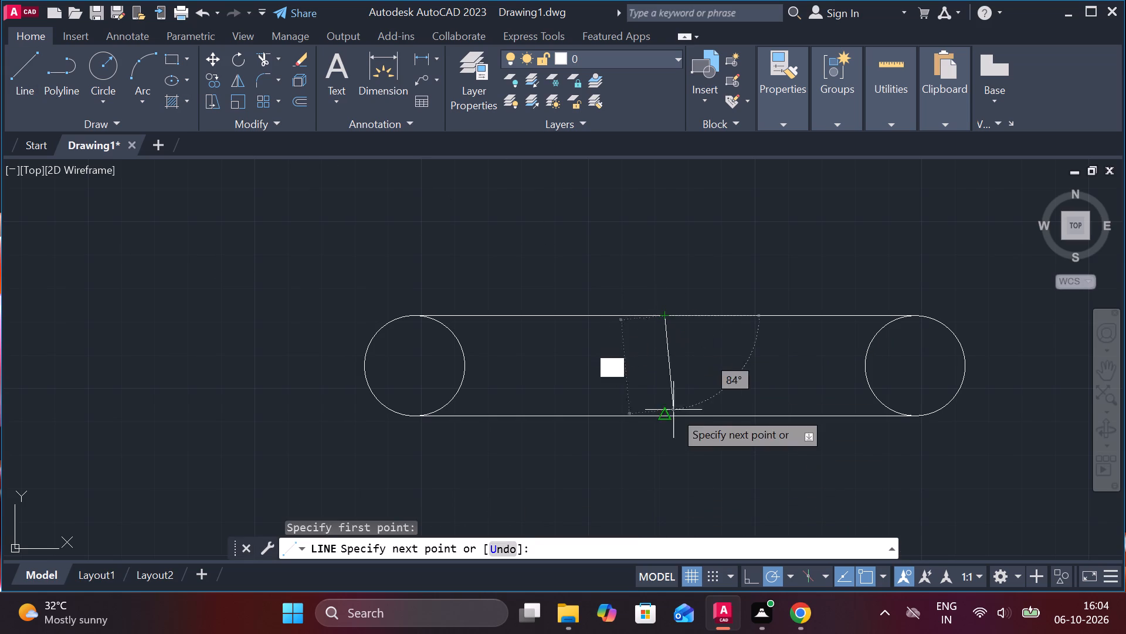
middle_click_drag(668, 414, 664, 379)
scroll(666, 357, "down", 2)
middle_click_drag(673, 407, 682, 317)
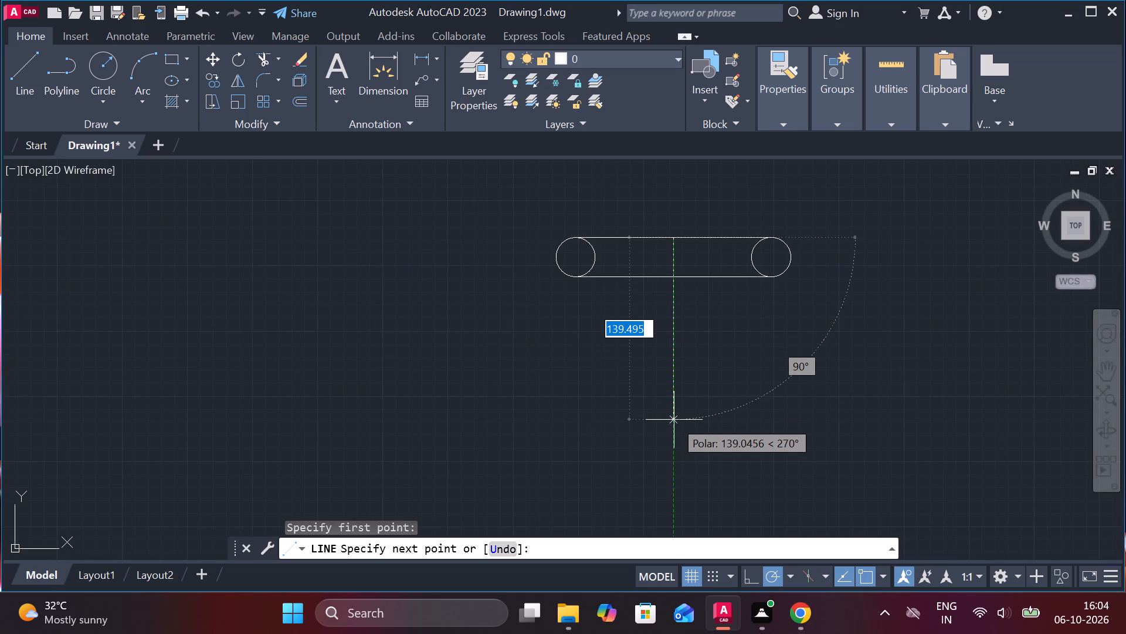
left_click(668, 454)
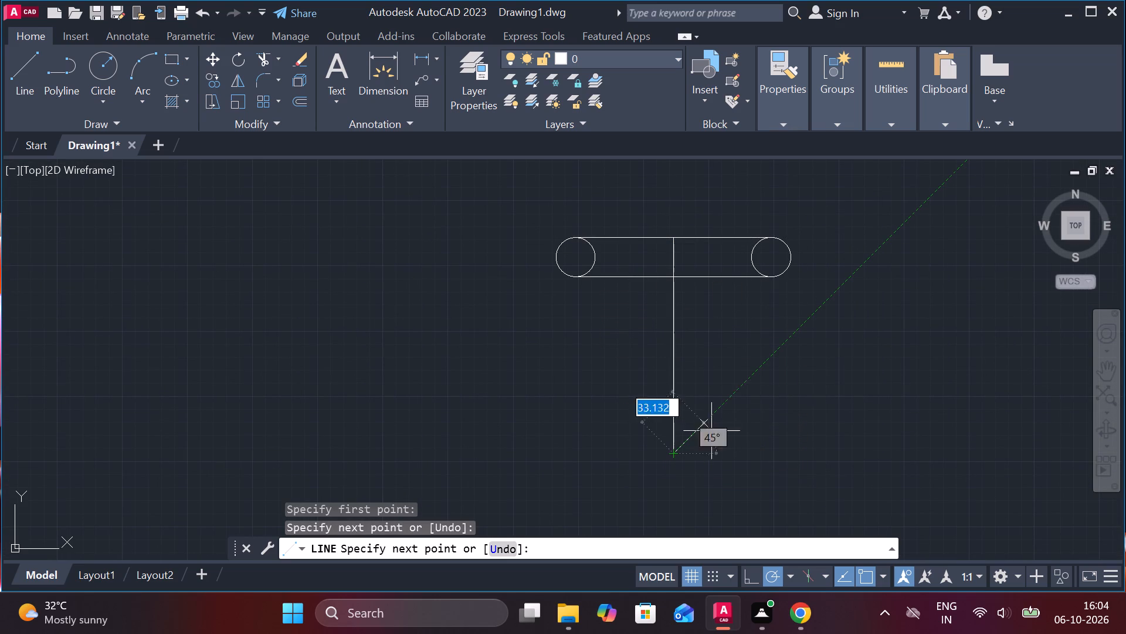
key("Escape")
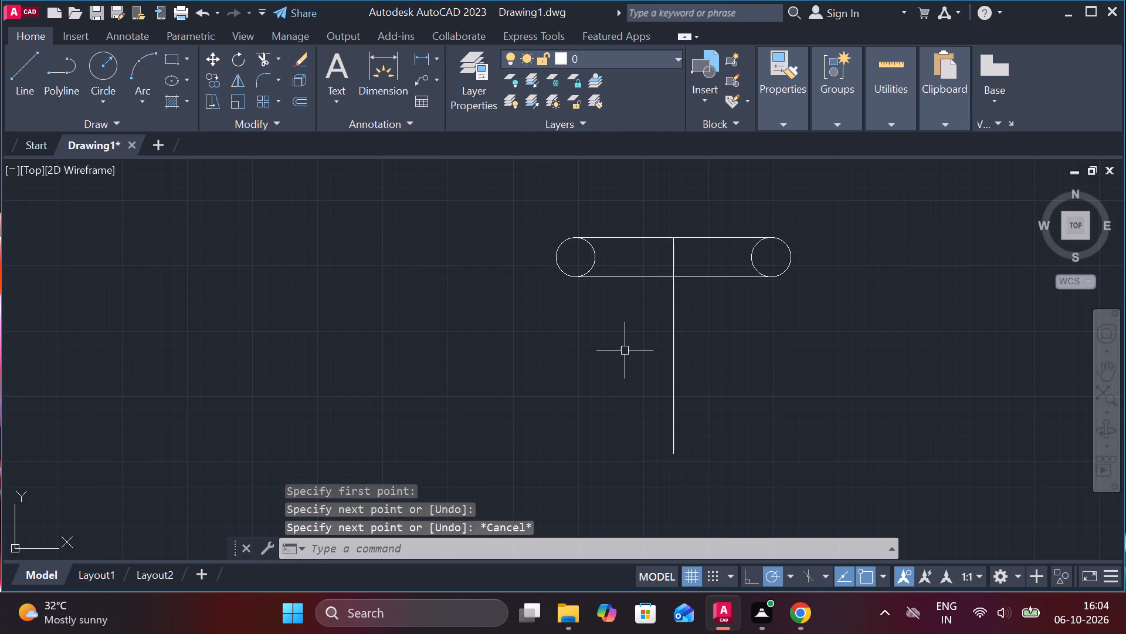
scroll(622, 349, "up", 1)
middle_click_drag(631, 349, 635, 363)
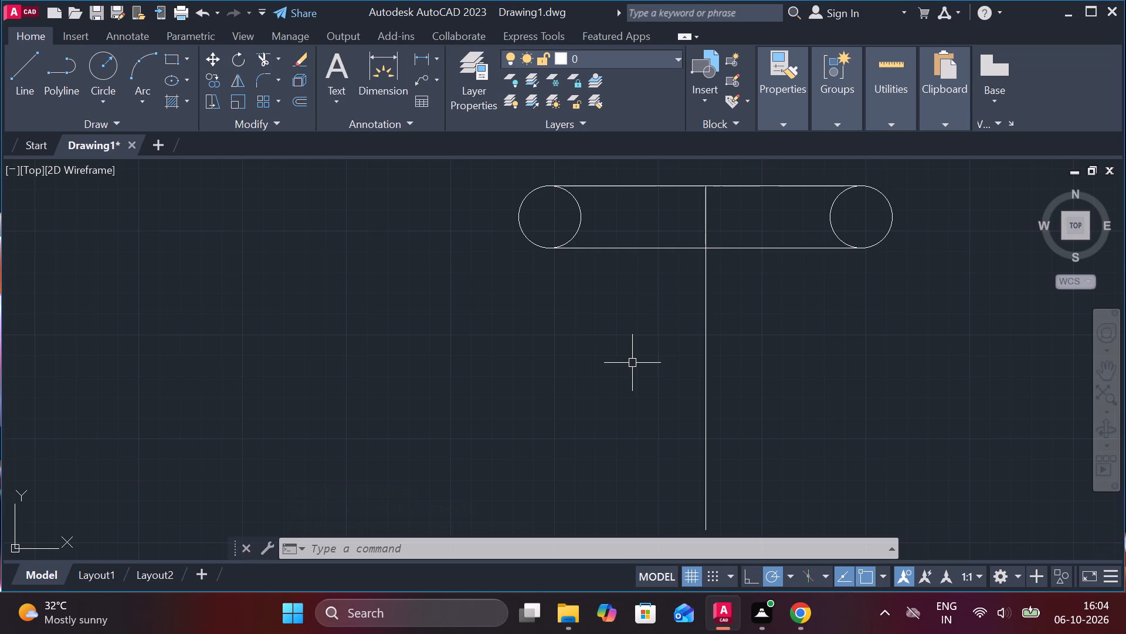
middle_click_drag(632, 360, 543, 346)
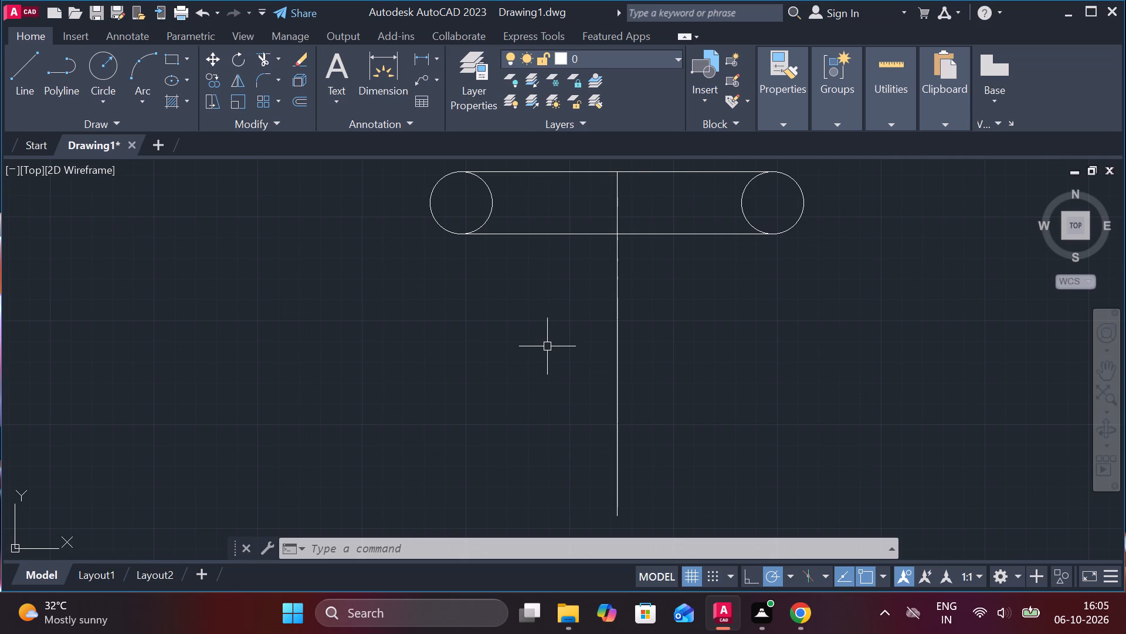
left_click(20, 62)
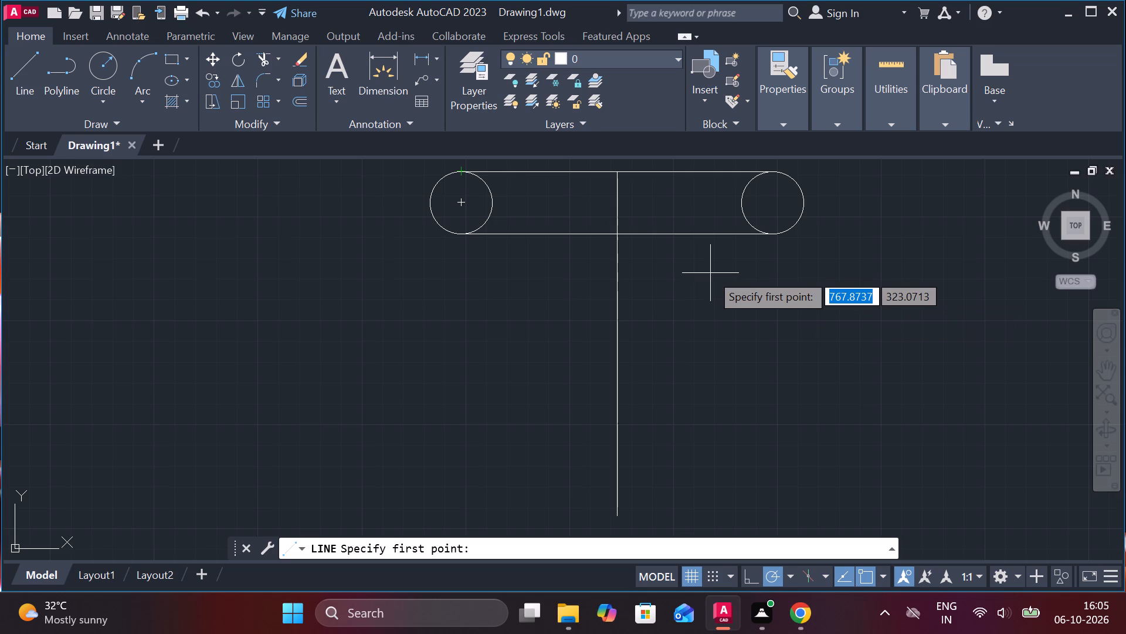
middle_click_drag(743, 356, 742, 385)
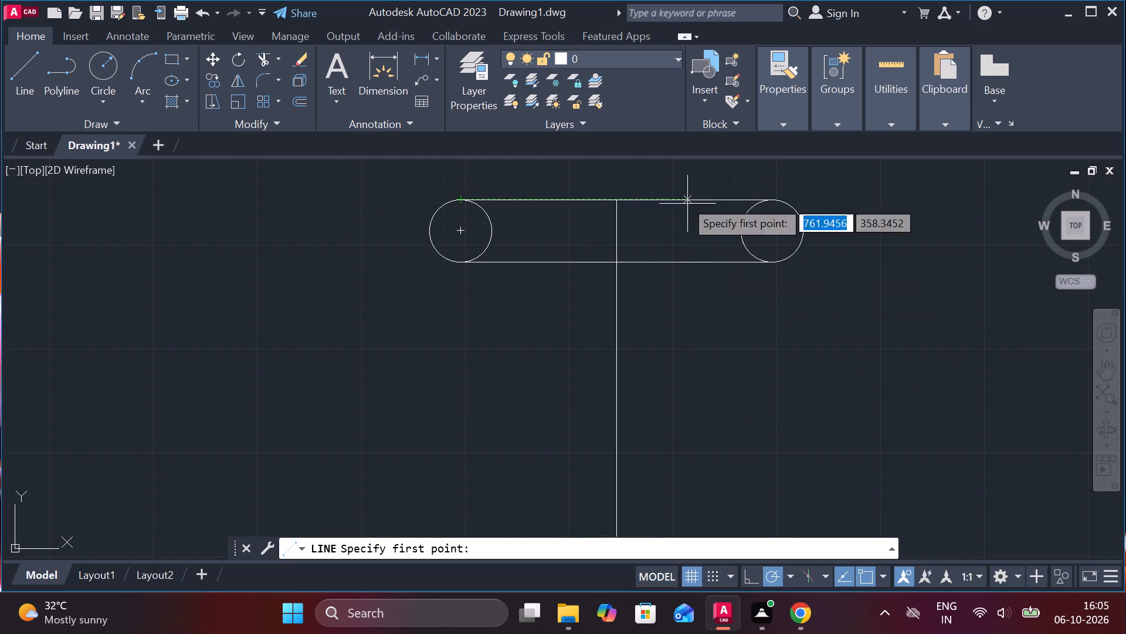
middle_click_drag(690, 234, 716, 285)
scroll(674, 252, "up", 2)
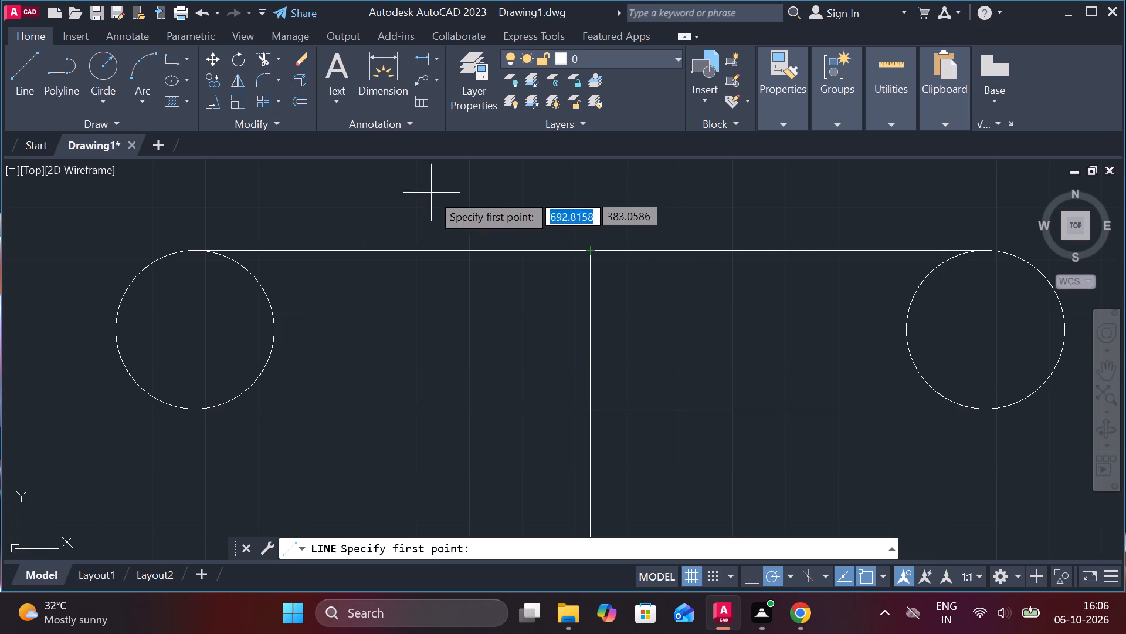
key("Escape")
Offset the vertical centre line by 50 to its left and by 50 to its right.
scroll(622, 275, "down", 1)
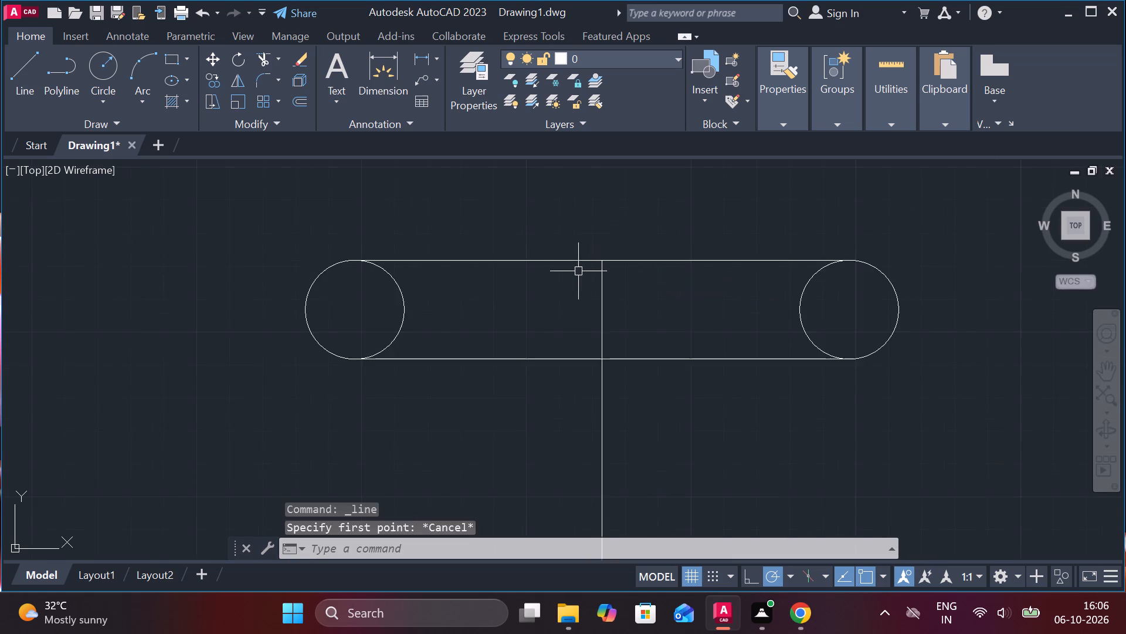
scroll(578, 271, "up", 1)
scroll(540, 271, "down", 1)
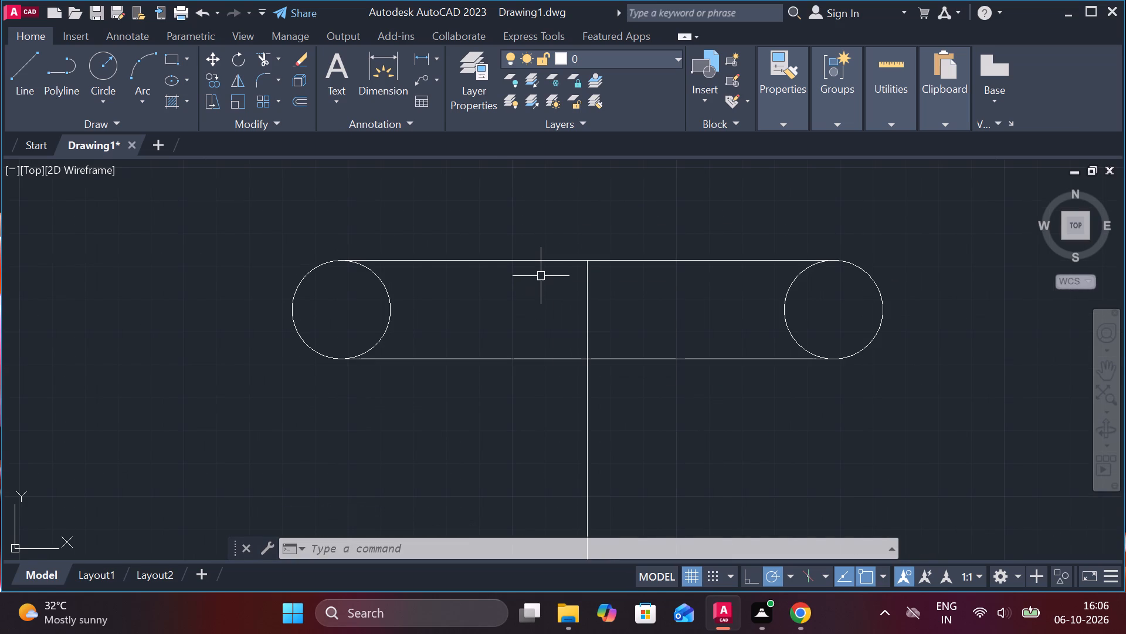
middle_click_drag(557, 248, 547, 248)
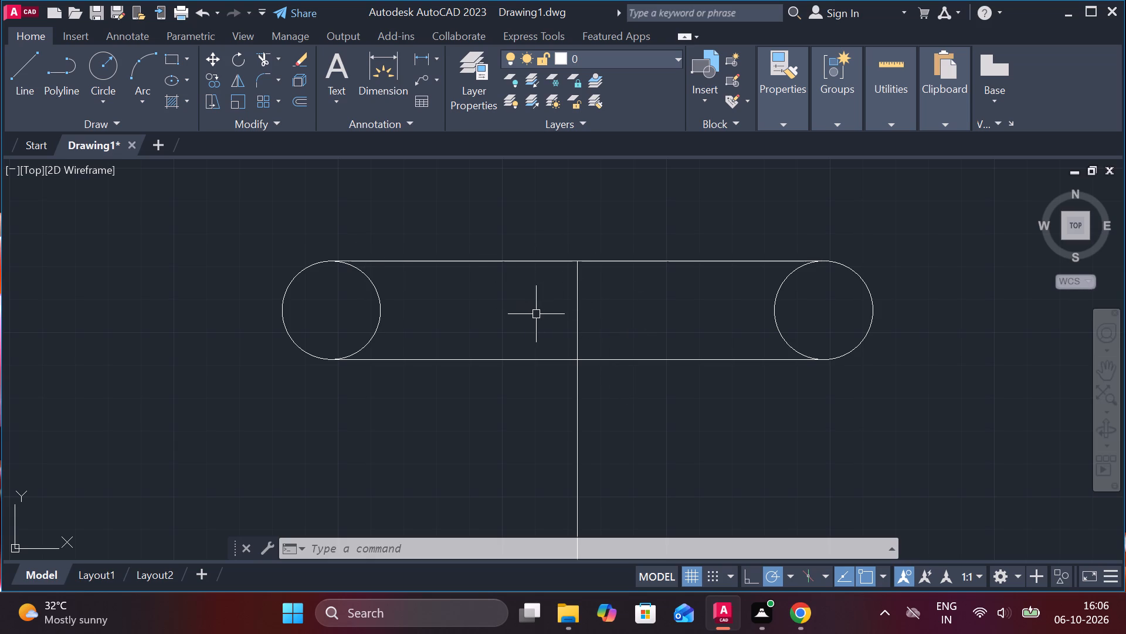
left_click(573, 302)
key("o")
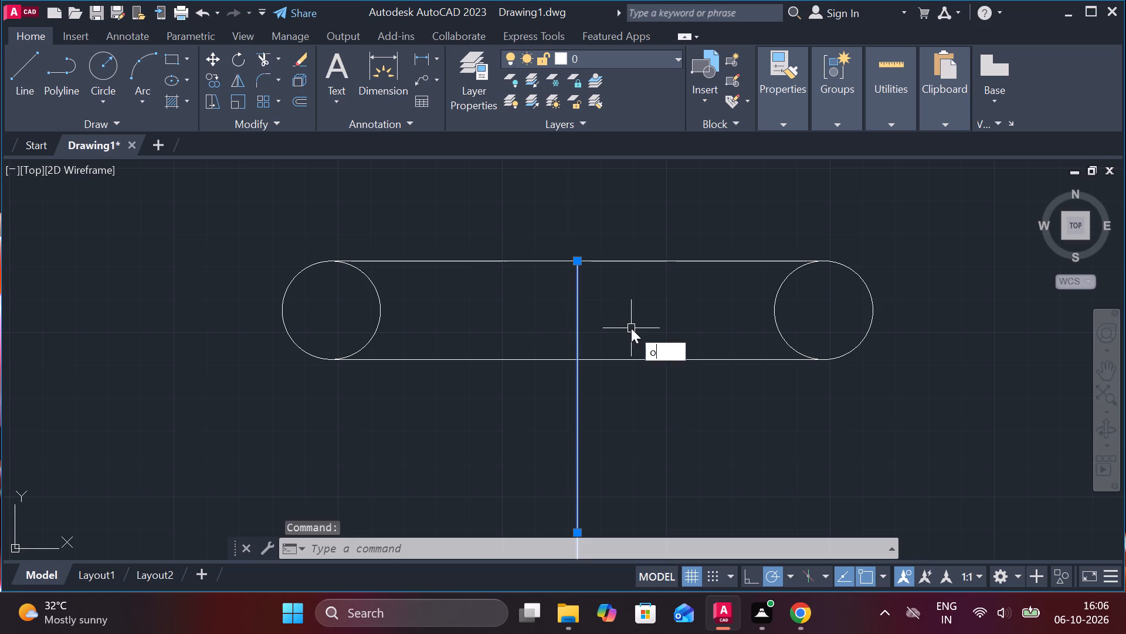
key("Return")
key("Return")
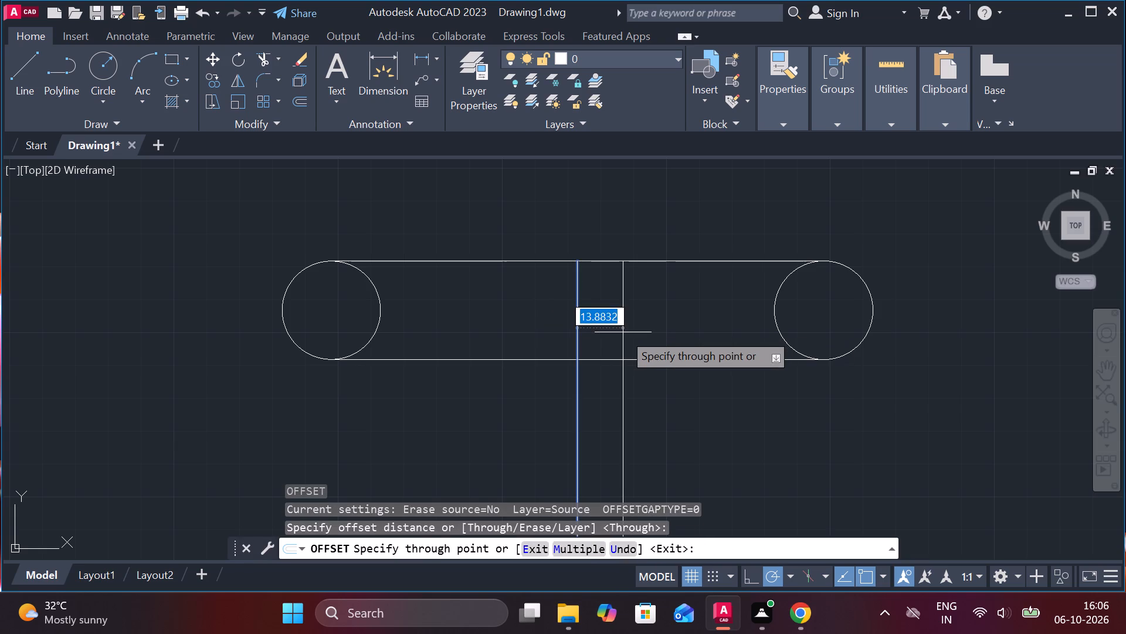
type("50")
key("Return")
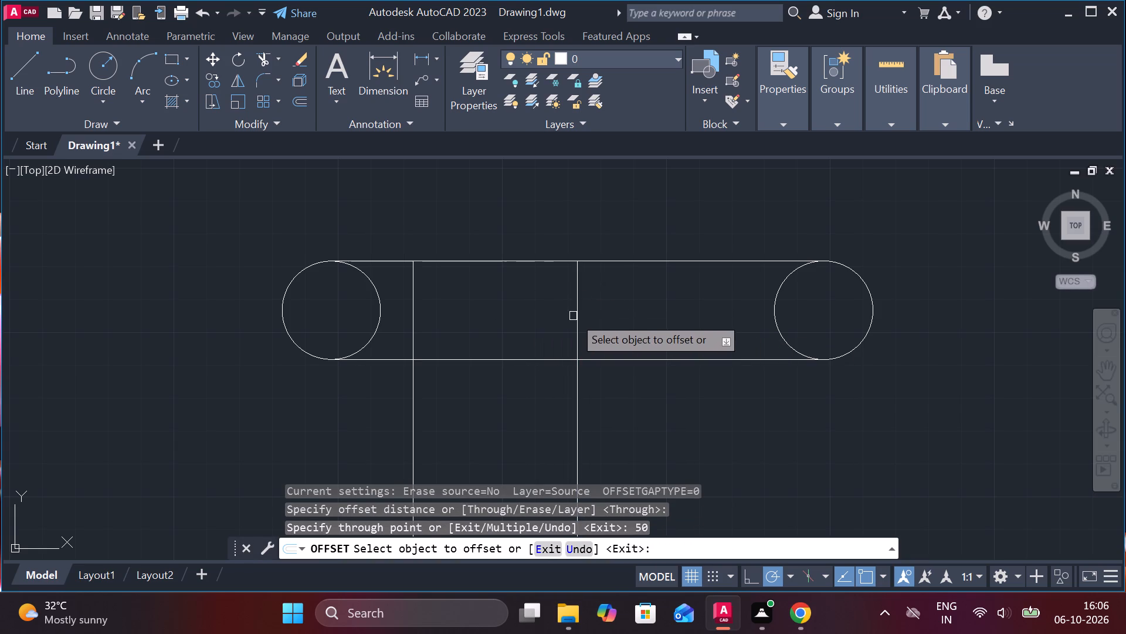
left_click(573, 316)
type("50")
key("Return")
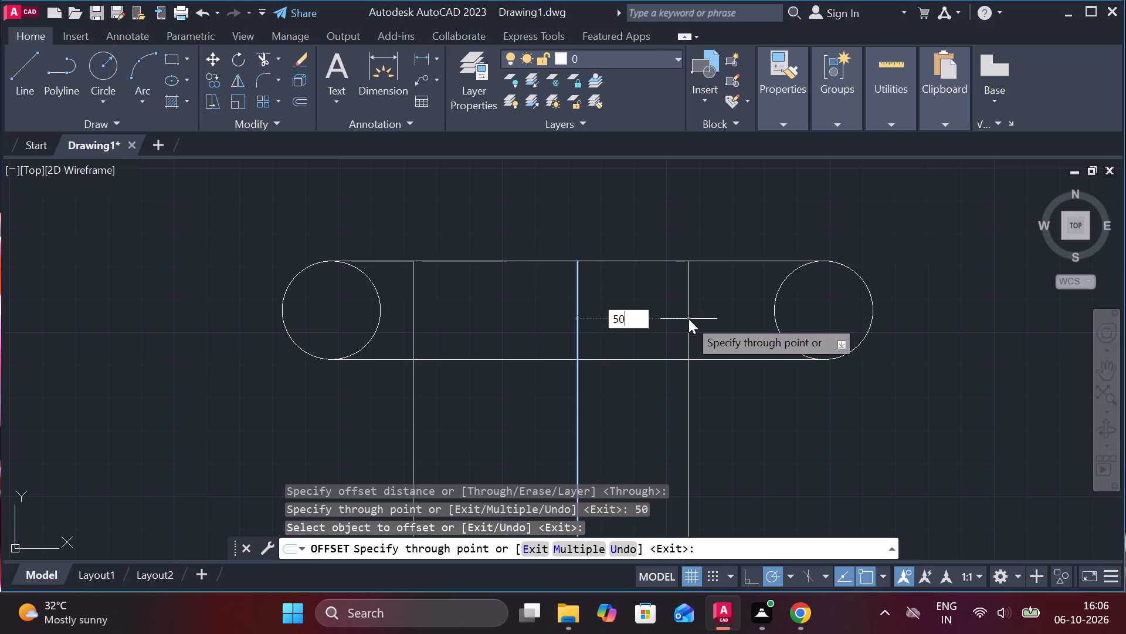
key("Escape")
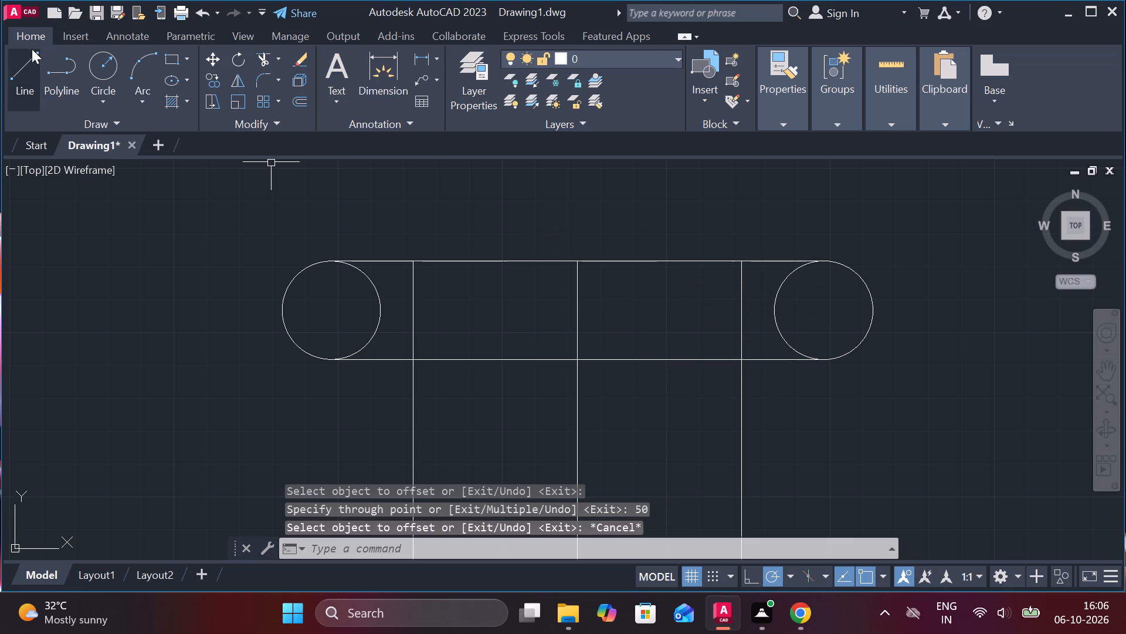
Draw a horizontal line from the centre of the left circle to the centre of the right circle.
left_click(26, 66)
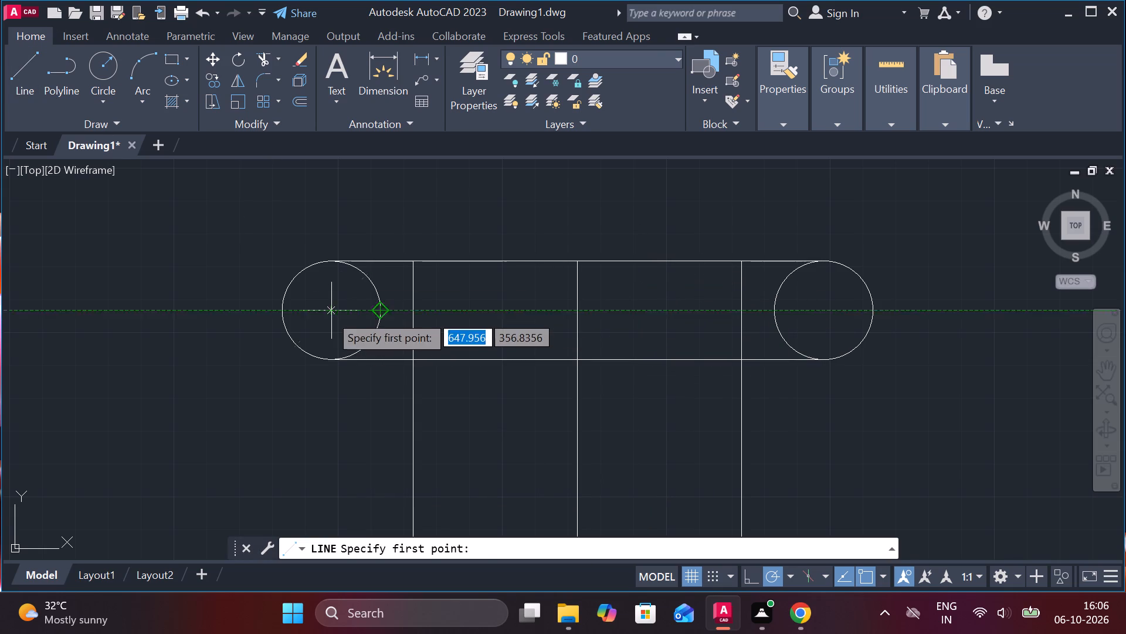
left_click(329, 312)
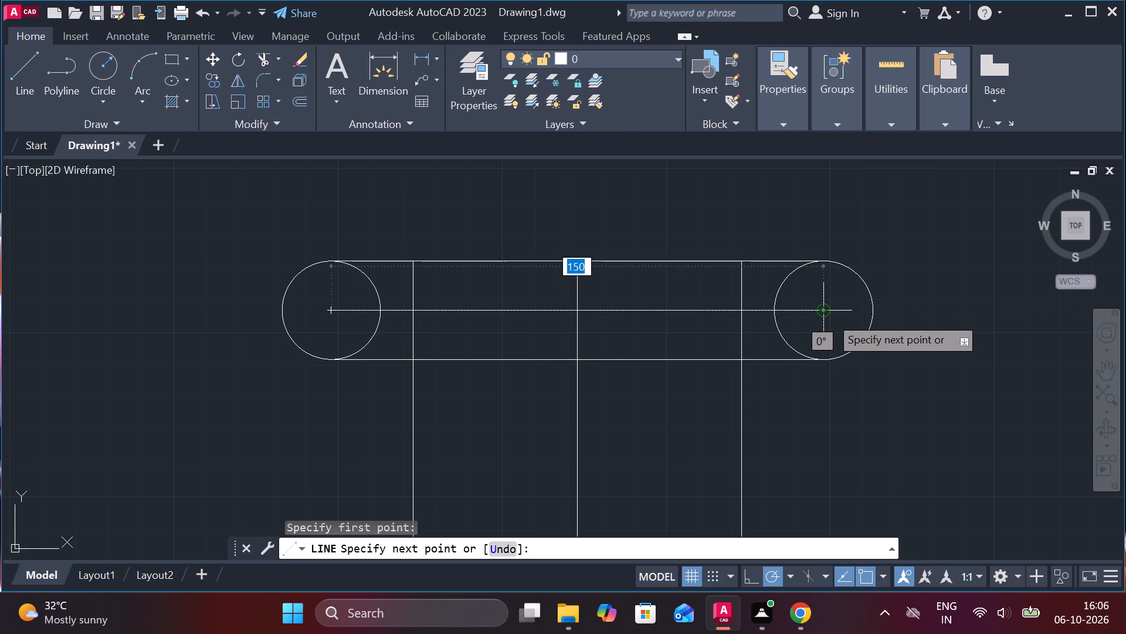
left_click(829, 316)
key("Escape")
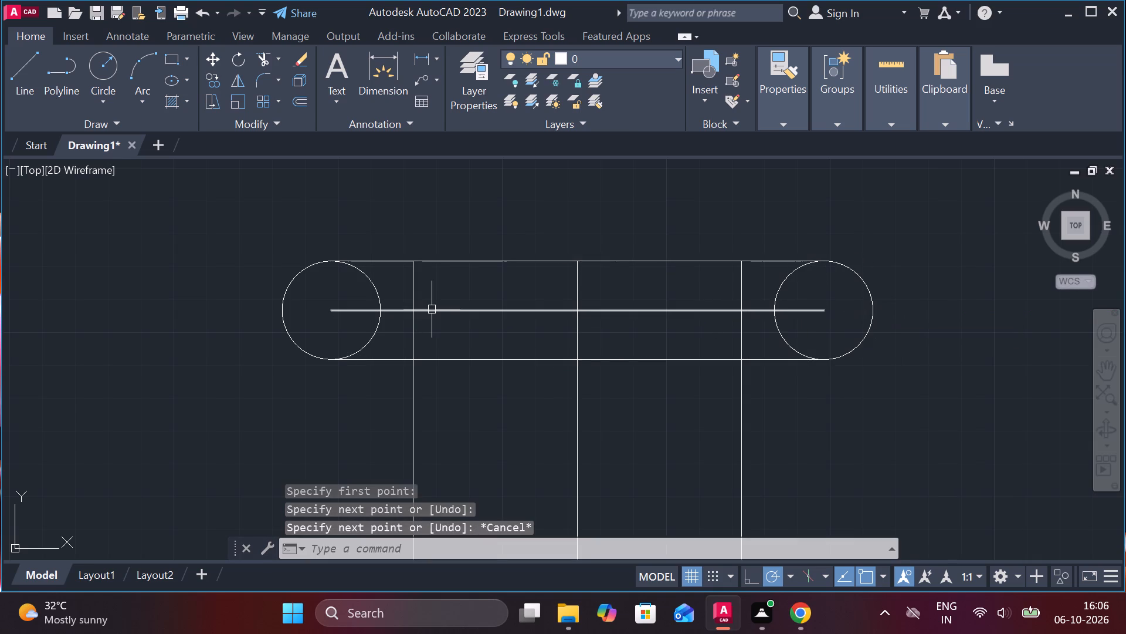
Start a circle centred where the left offset vertical line crosses the horizontal centre line.
key("c")
key("Return")
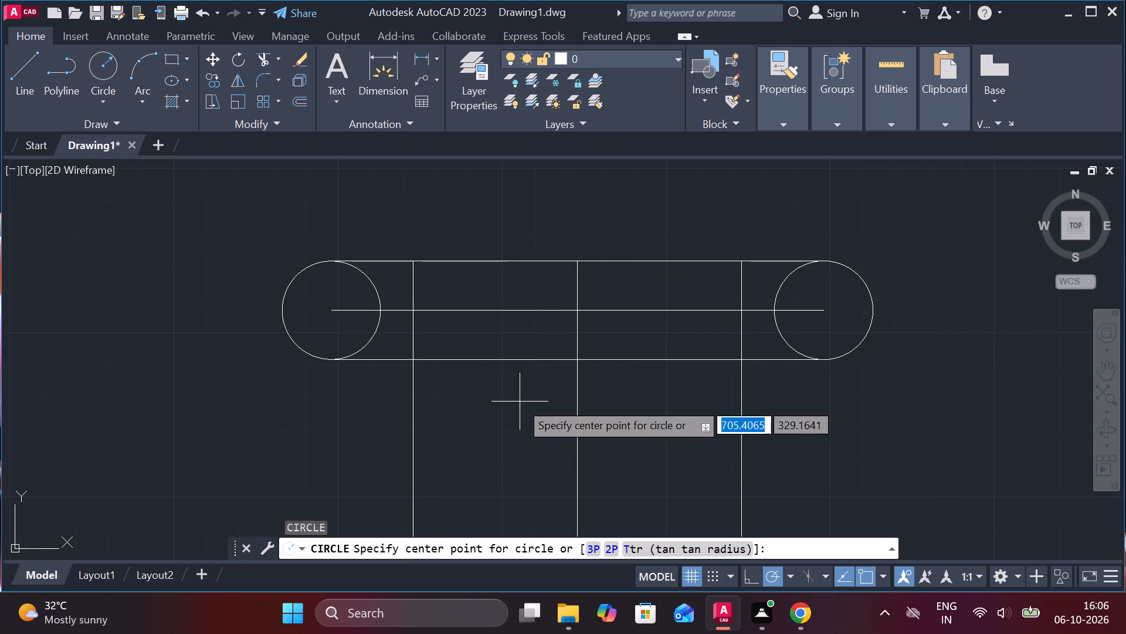
left_click(414, 309)
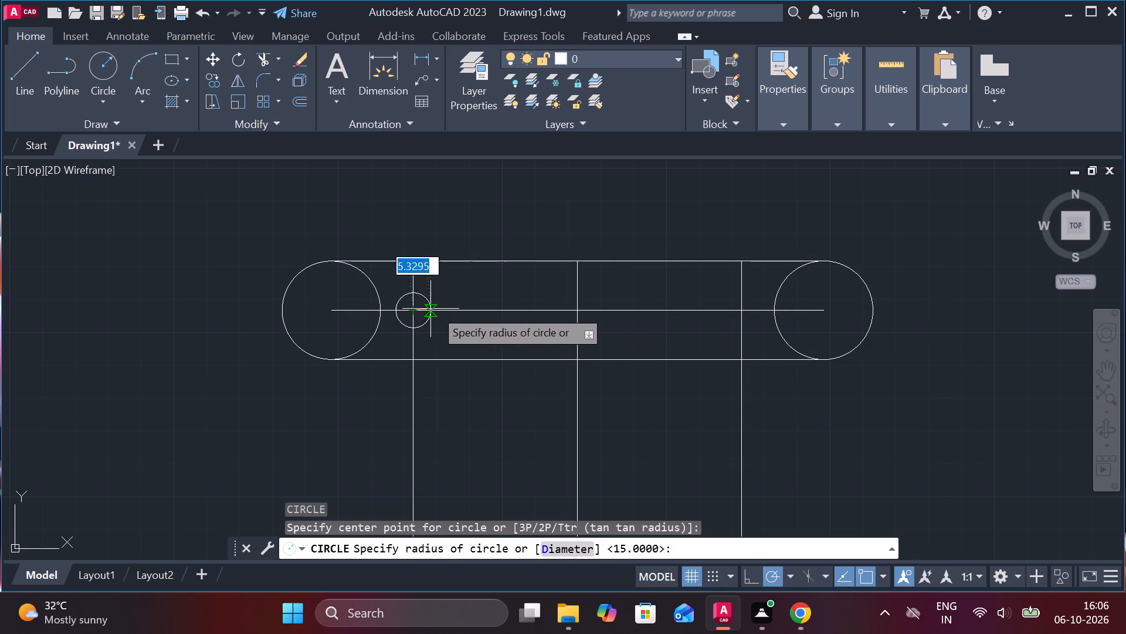
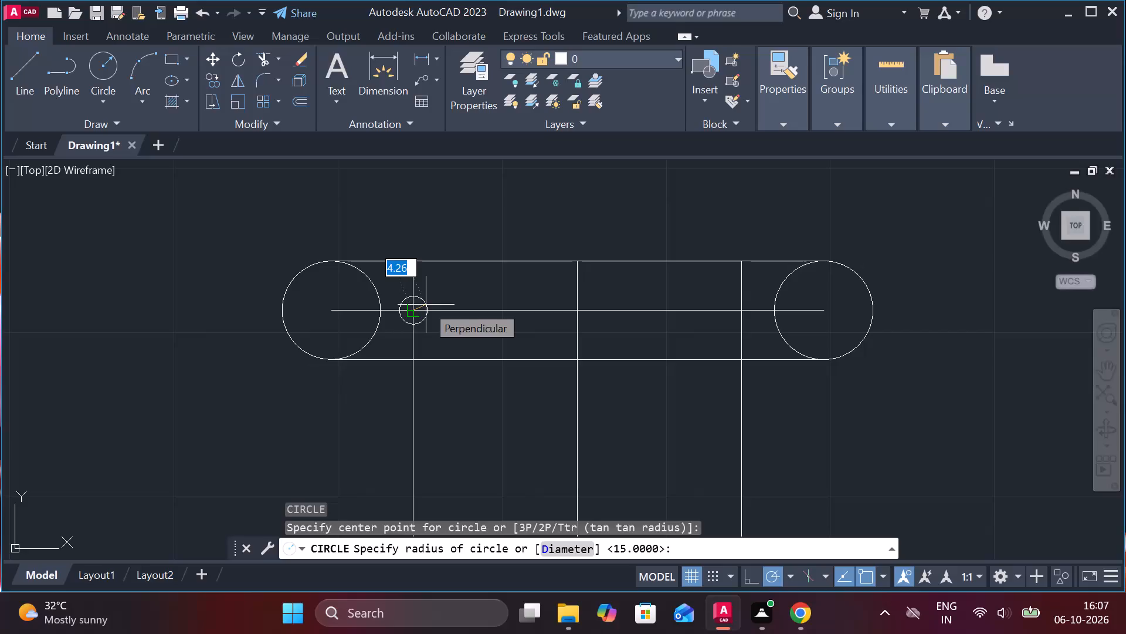
Give the circle at the left offset line's crossing with the horizontal centre line a diameter of 10.
key("d")
key("Return")
type("10")
key("Return")
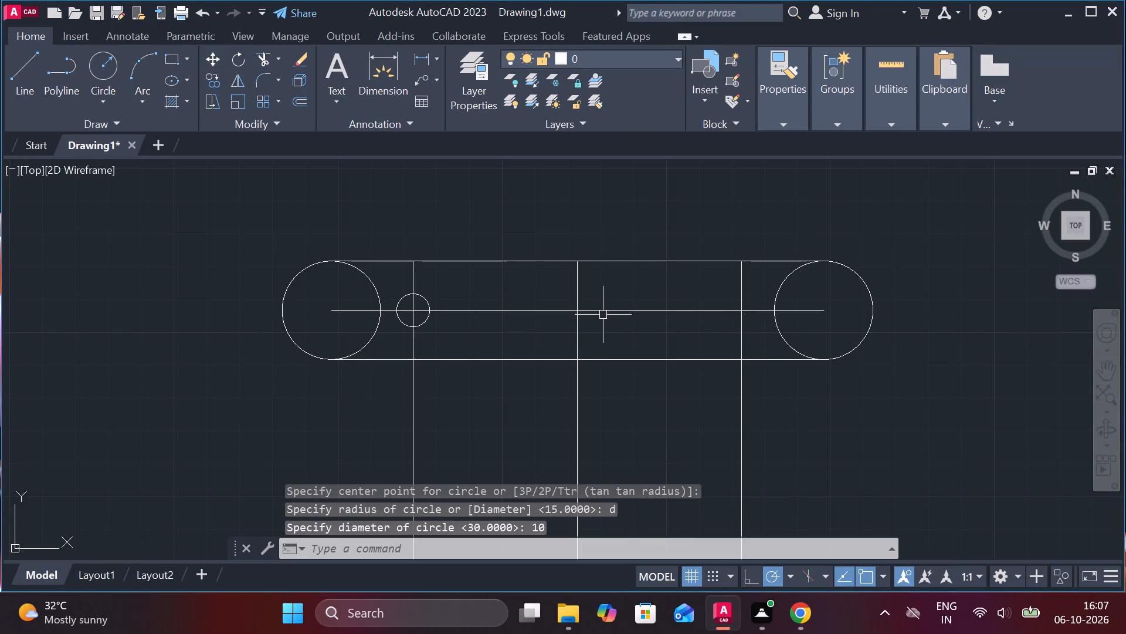
key("Escape")
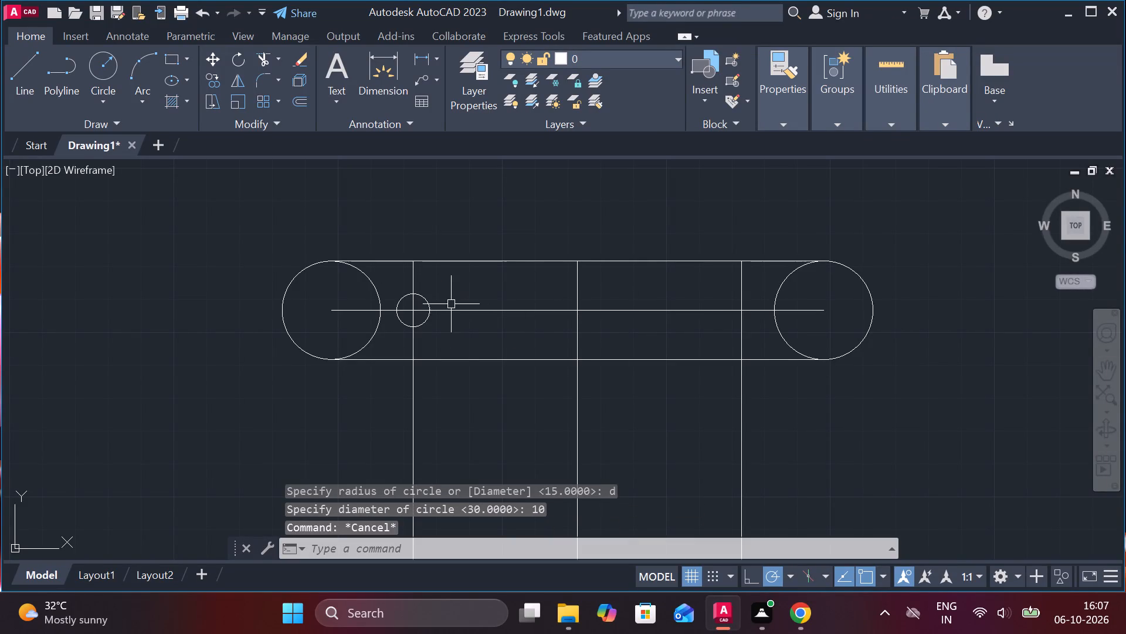
Copy the diameter 10 circle from its centre to where the right offset vertical line crosses the horizontal centre line.
left_click(425, 304)
type("co")
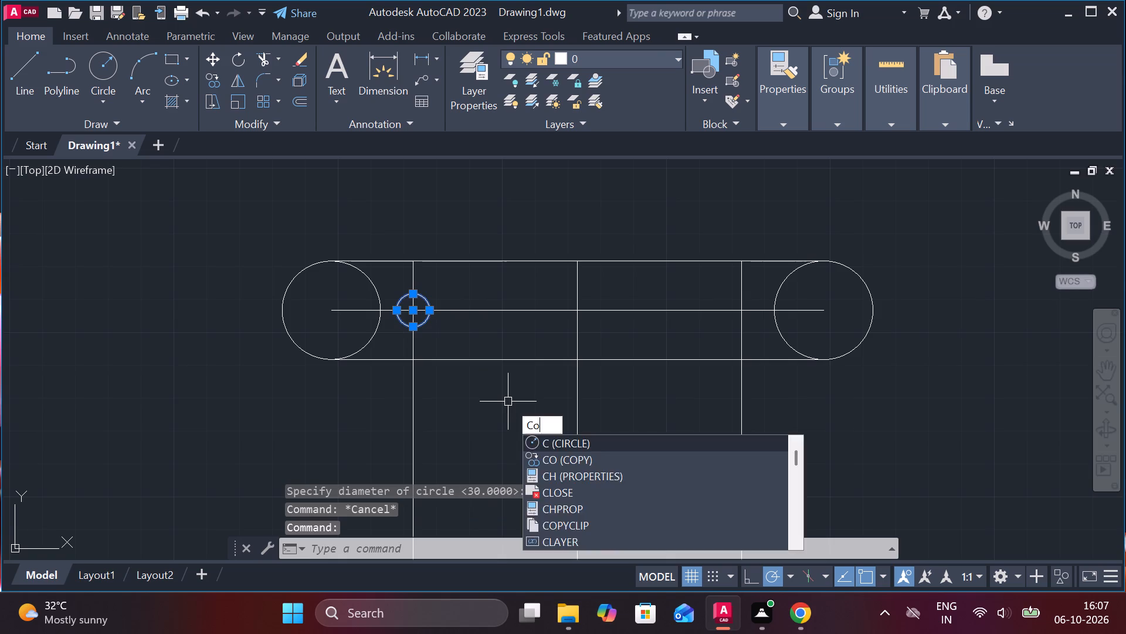
key("Return")
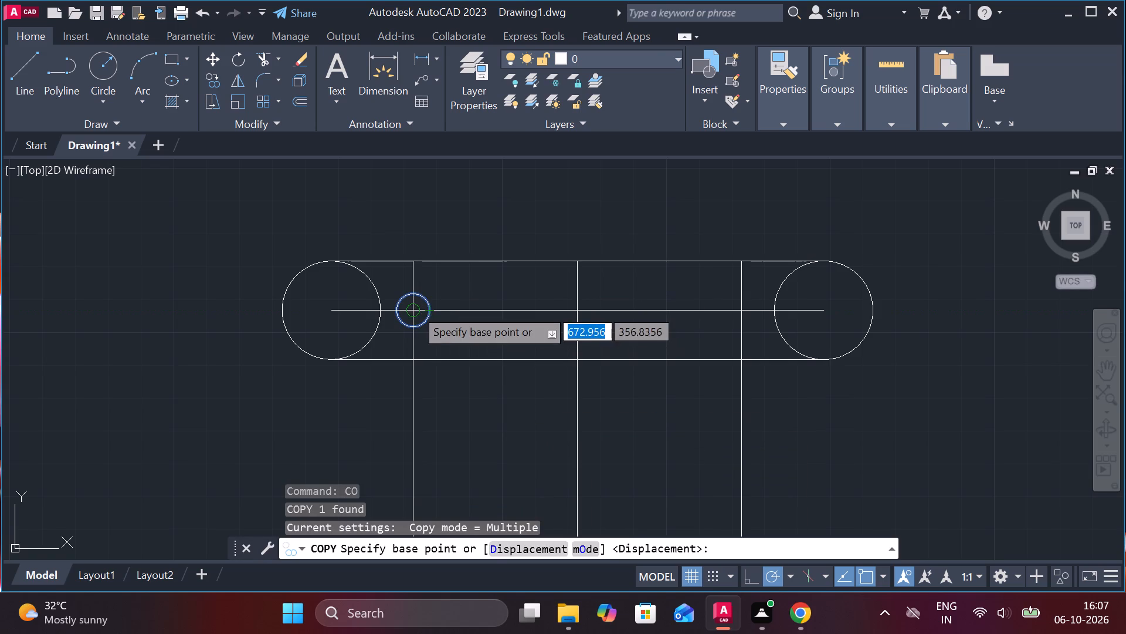
left_click(415, 308)
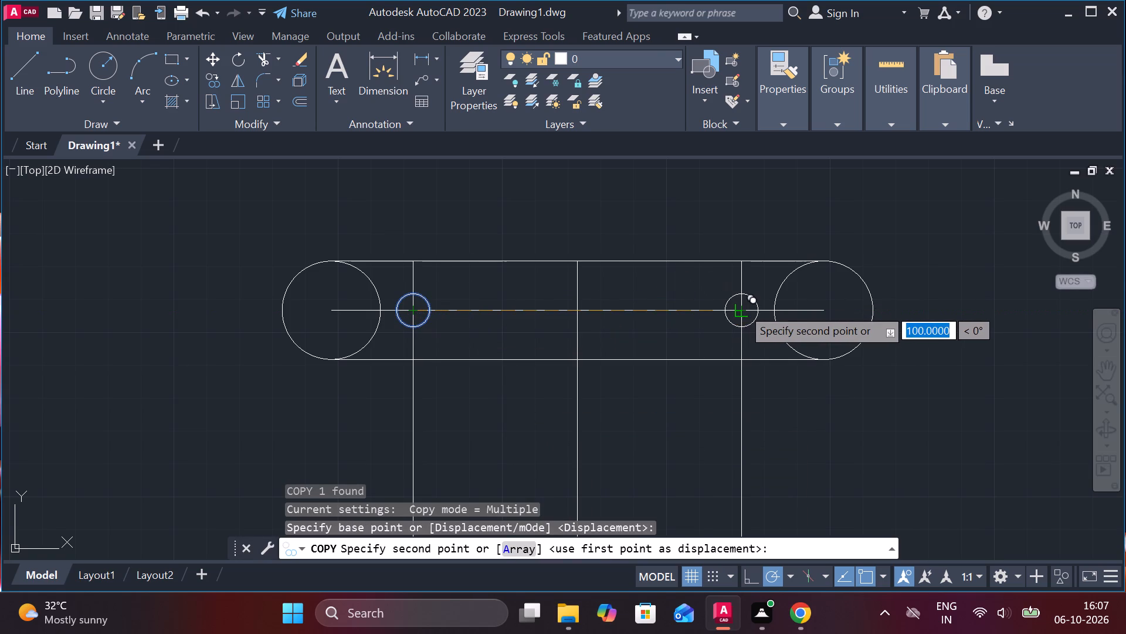
left_click(741, 307)
key("Escape")
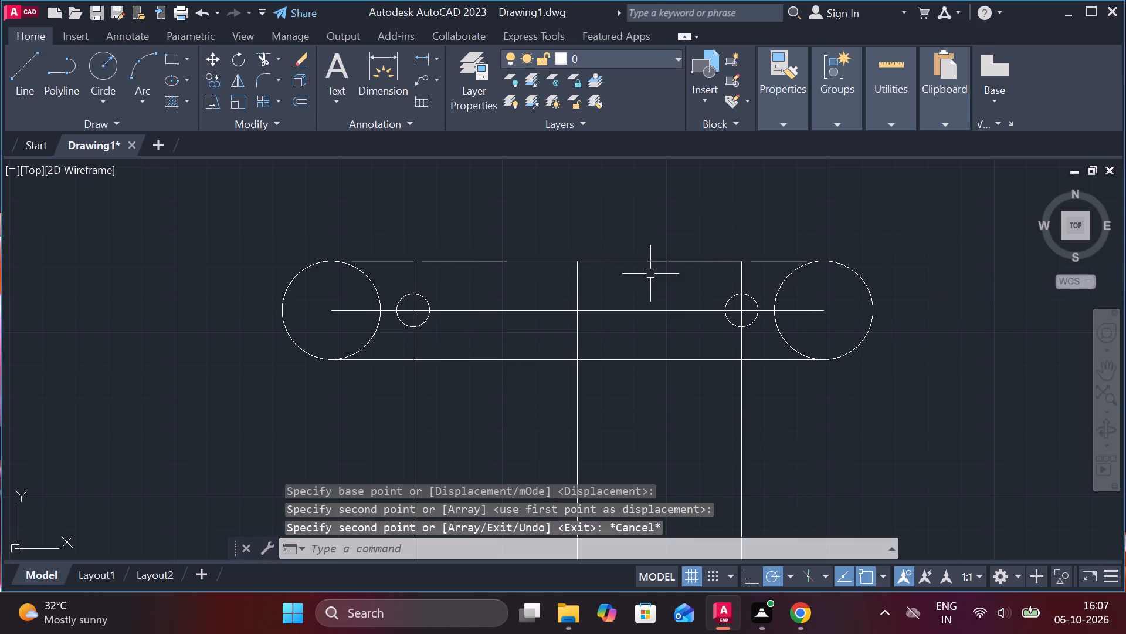
Draw a circle of diameter 18 concentric with the large left end circle.
left_click(107, 101)
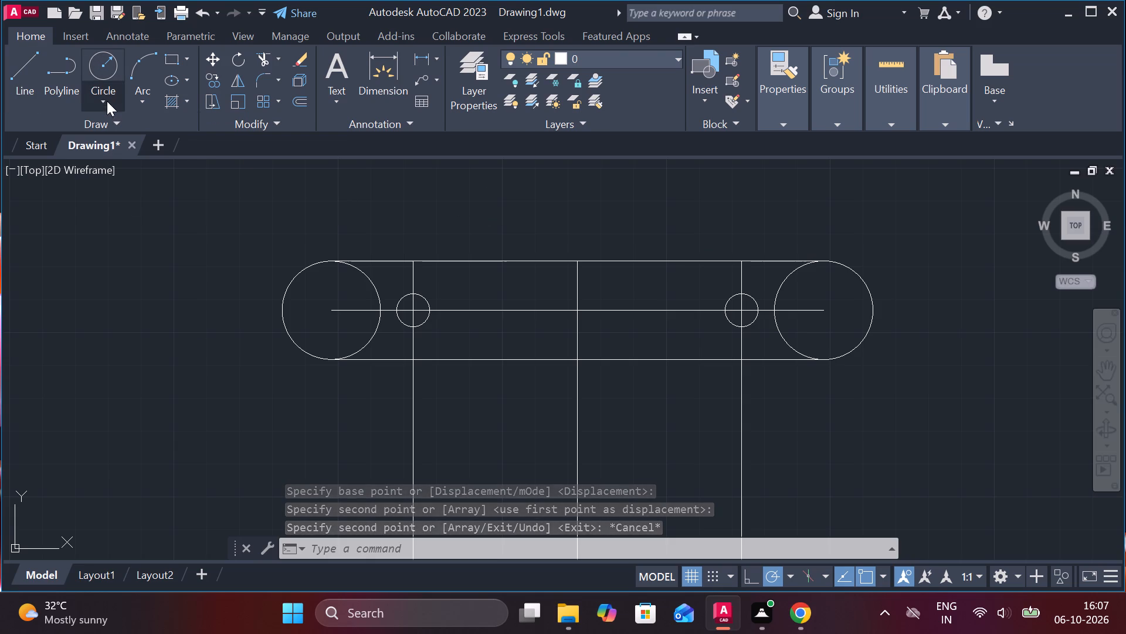
left_click(179, 151)
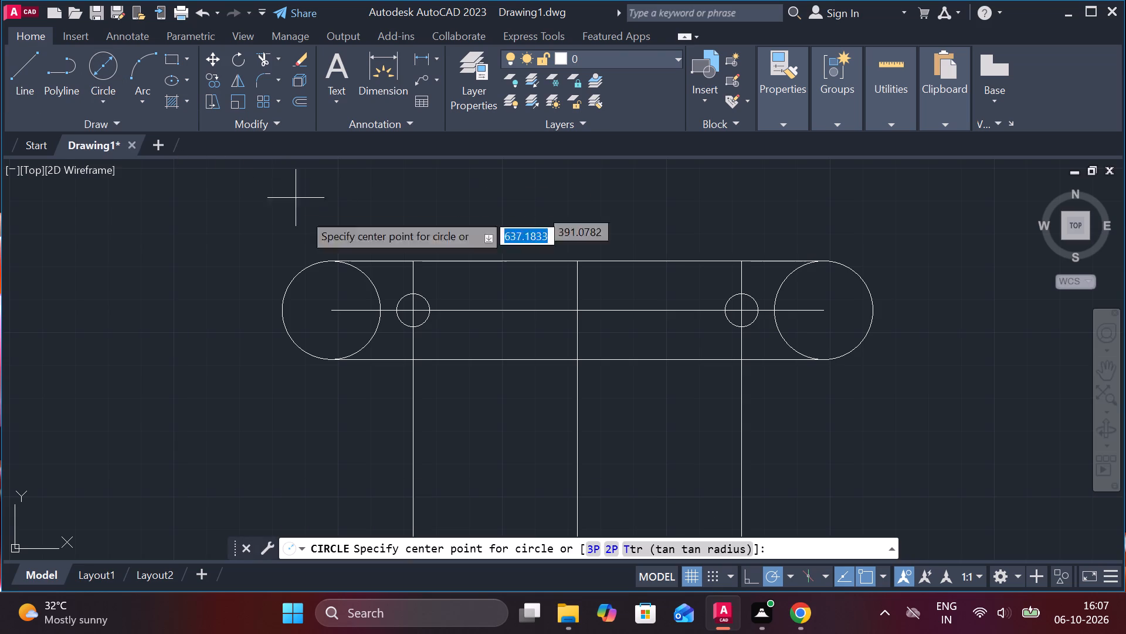
left_click(329, 311)
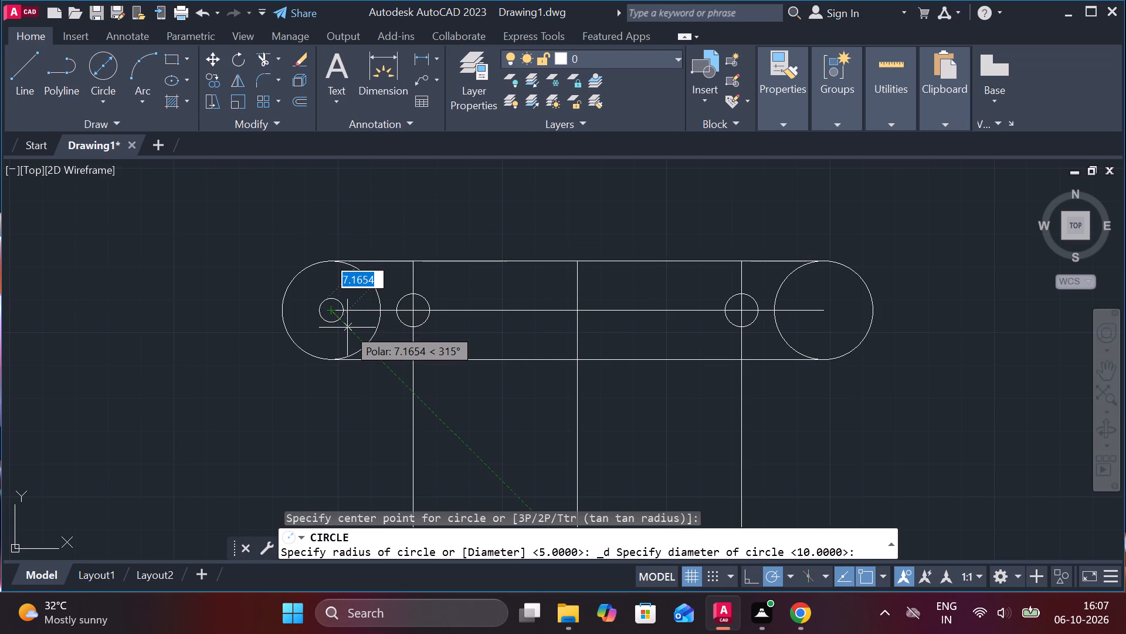
key("d")
key("Return")
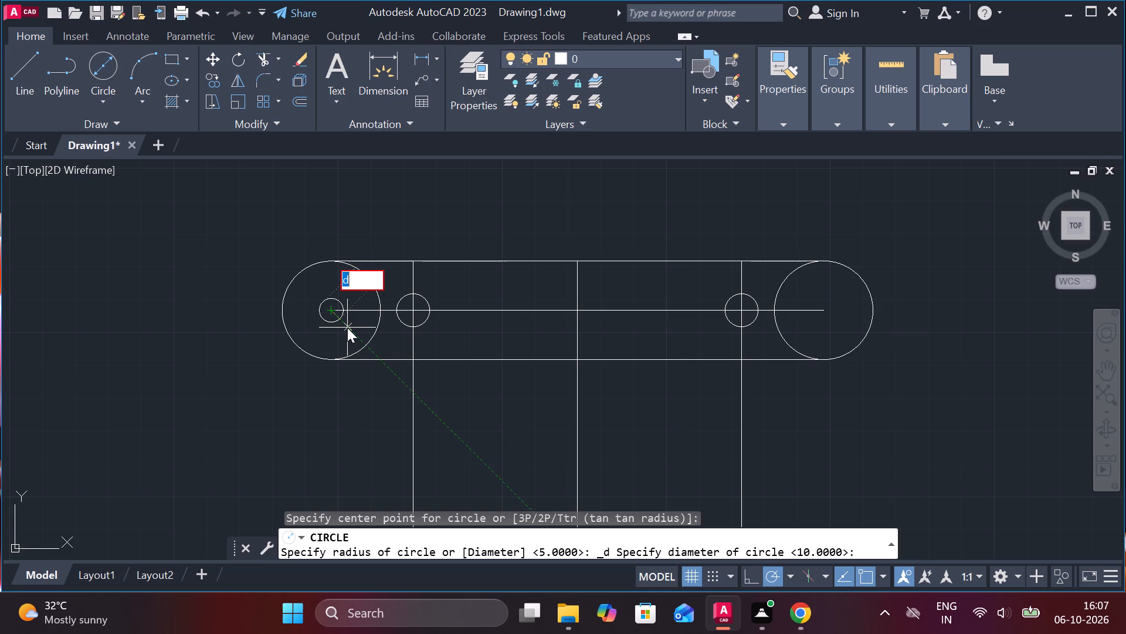
key("1")
key("8")
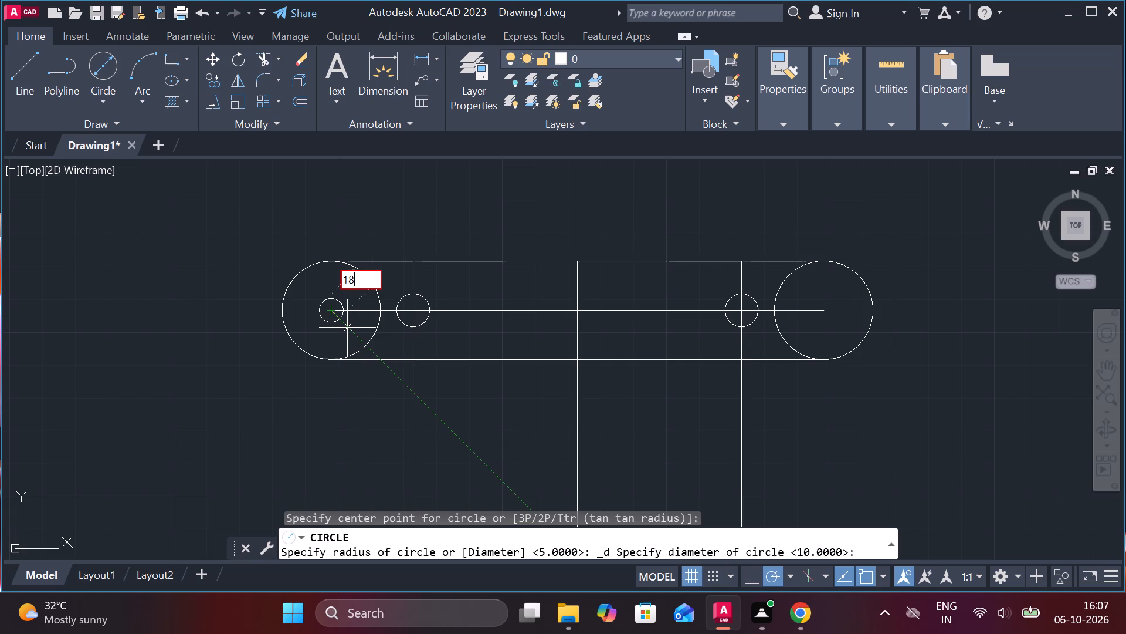
key("Return")
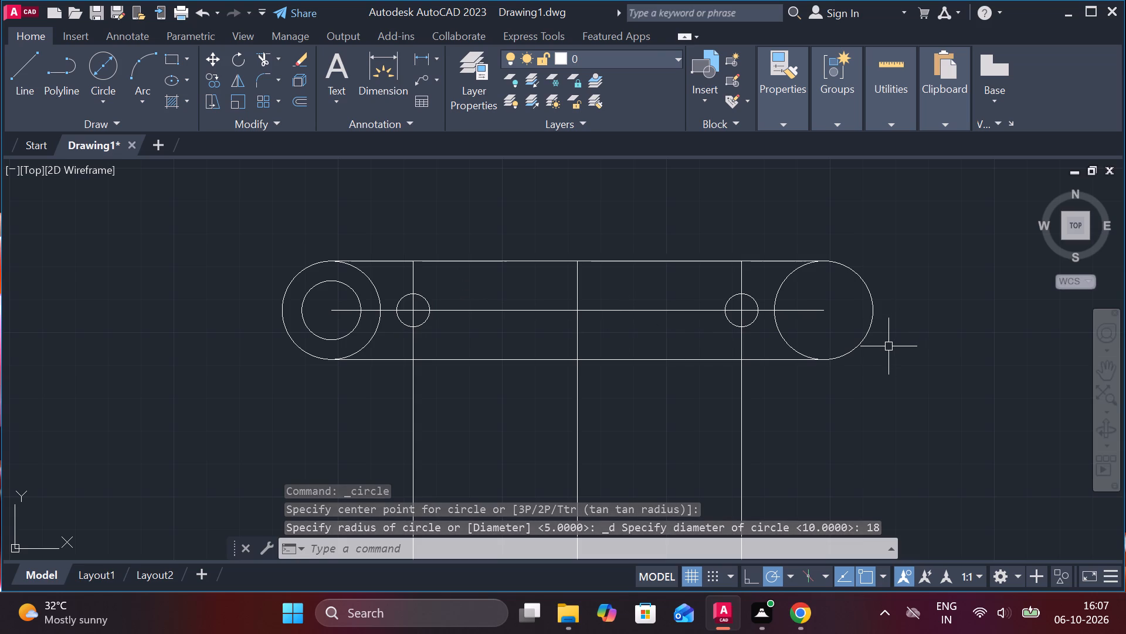
Draw a circle of diameter 18 concentric with the large right end circle.
key("c")
key("Return")
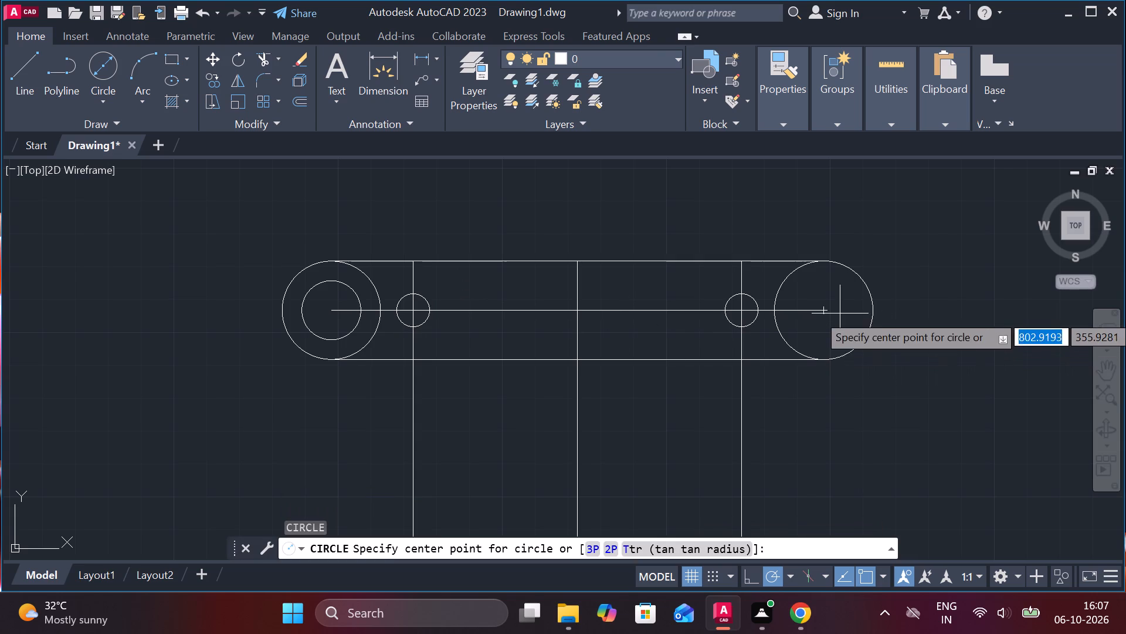
left_click(829, 314)
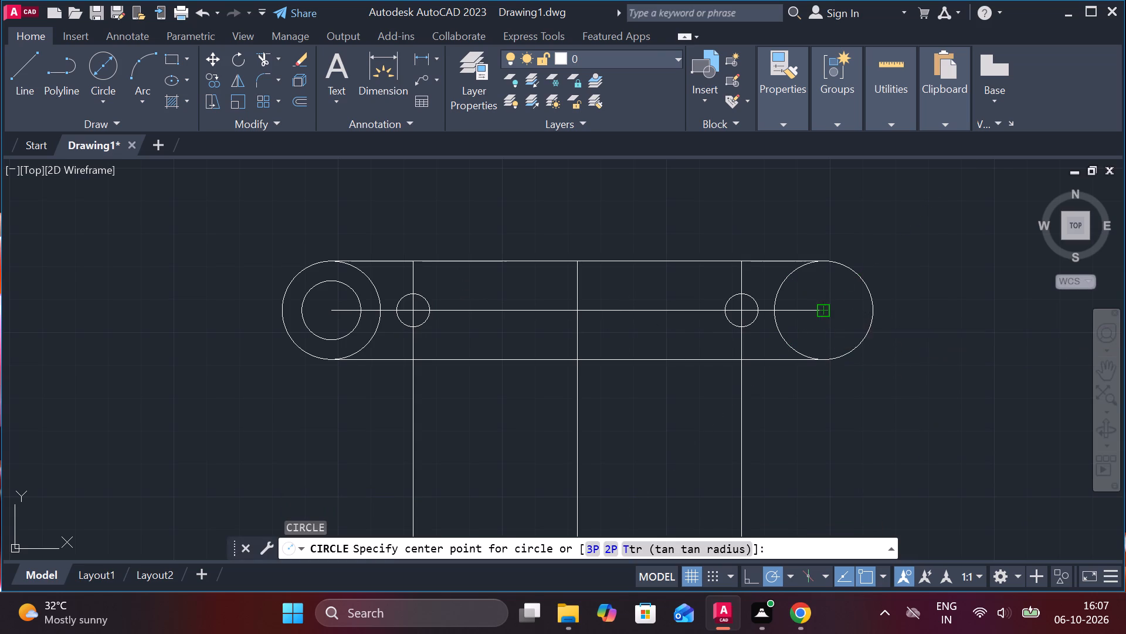
key("d")
key("Return")
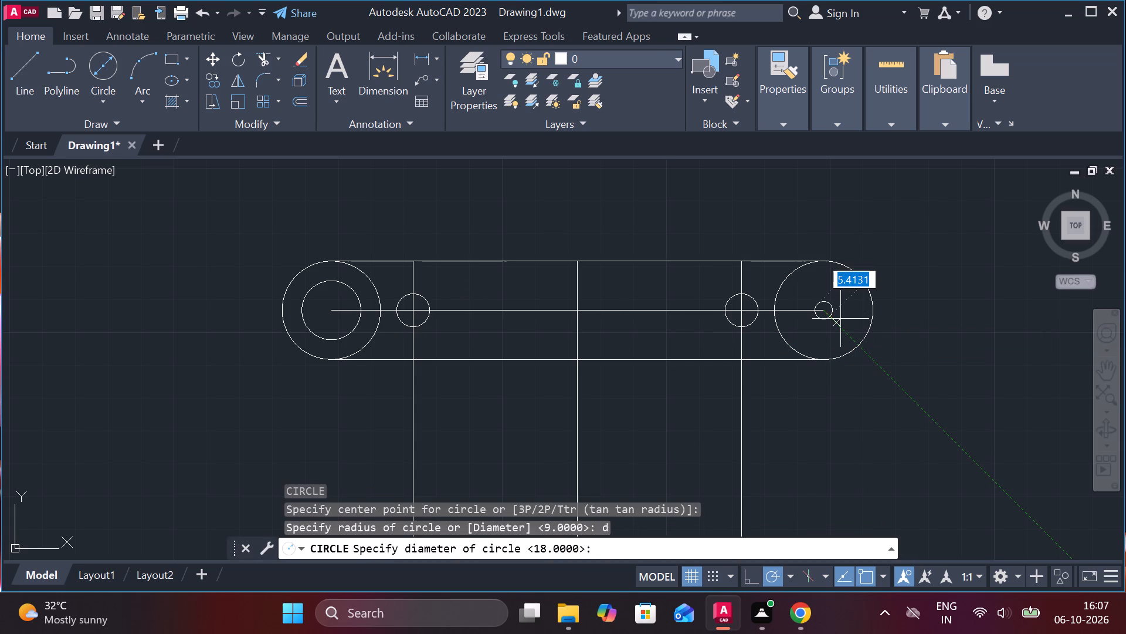
type("18")
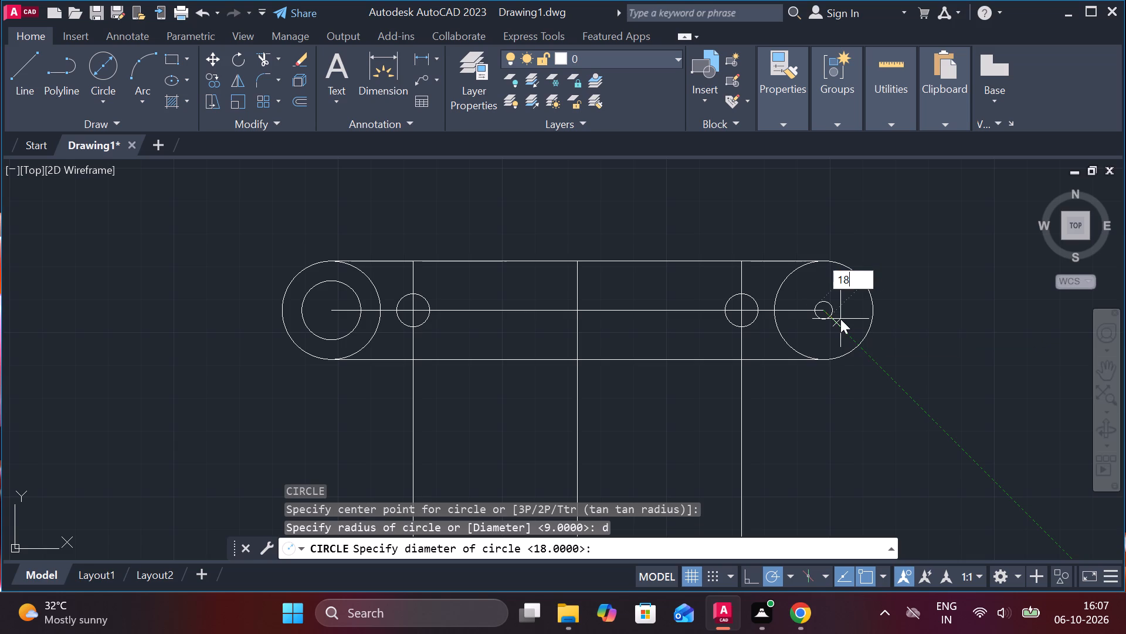
key("Return")
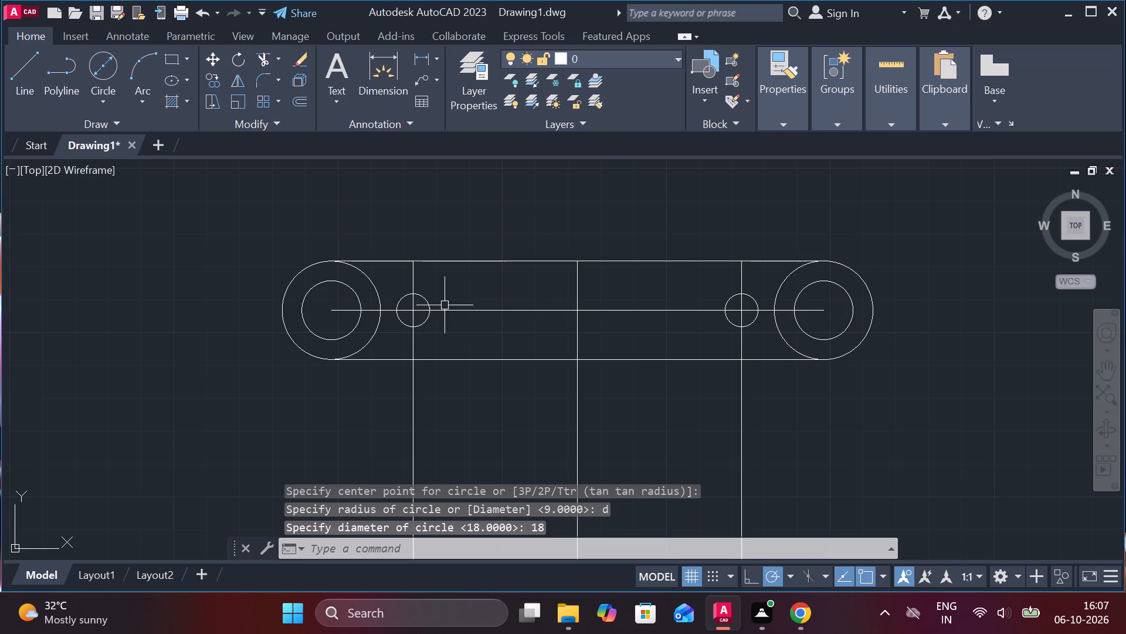
Lengthen the middle vertical centre line straight upward, so its upper end lies well above the upper tangent line.
scroll(527, 218, "down", 1)
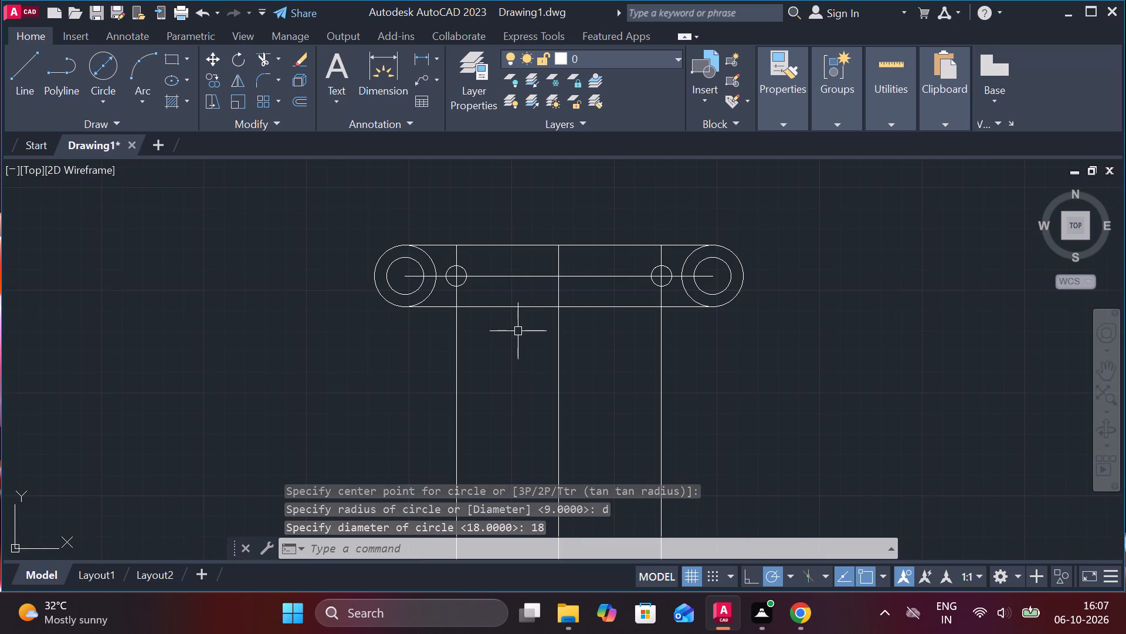
scroll(501, 326, "down", 1)
scroll(509, 332, "up", 1)
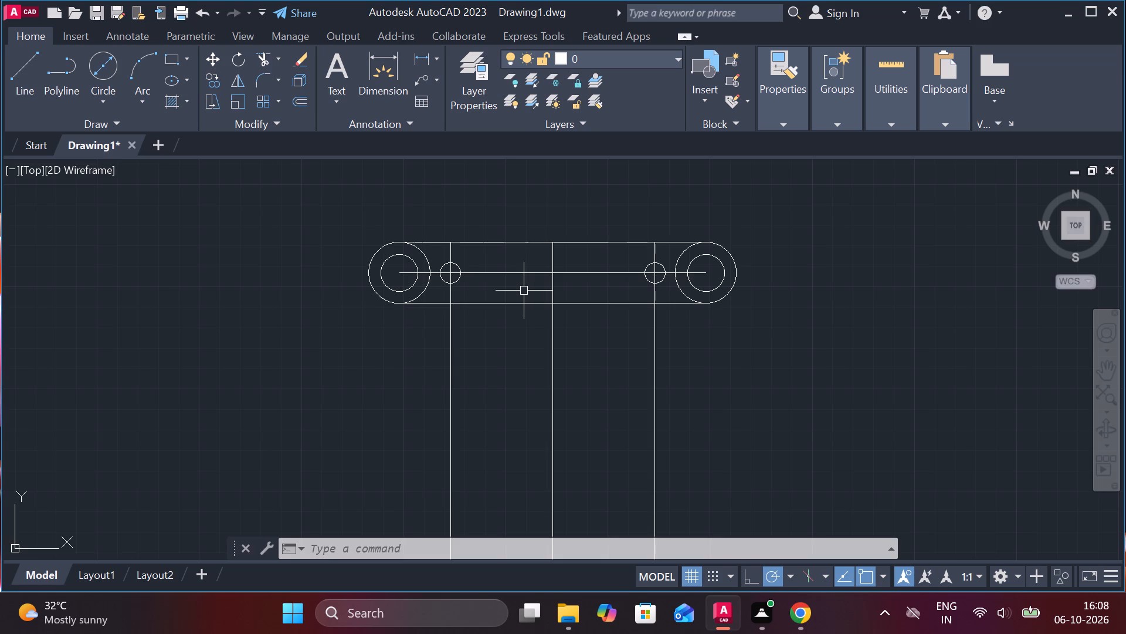
left_click(554, 255)
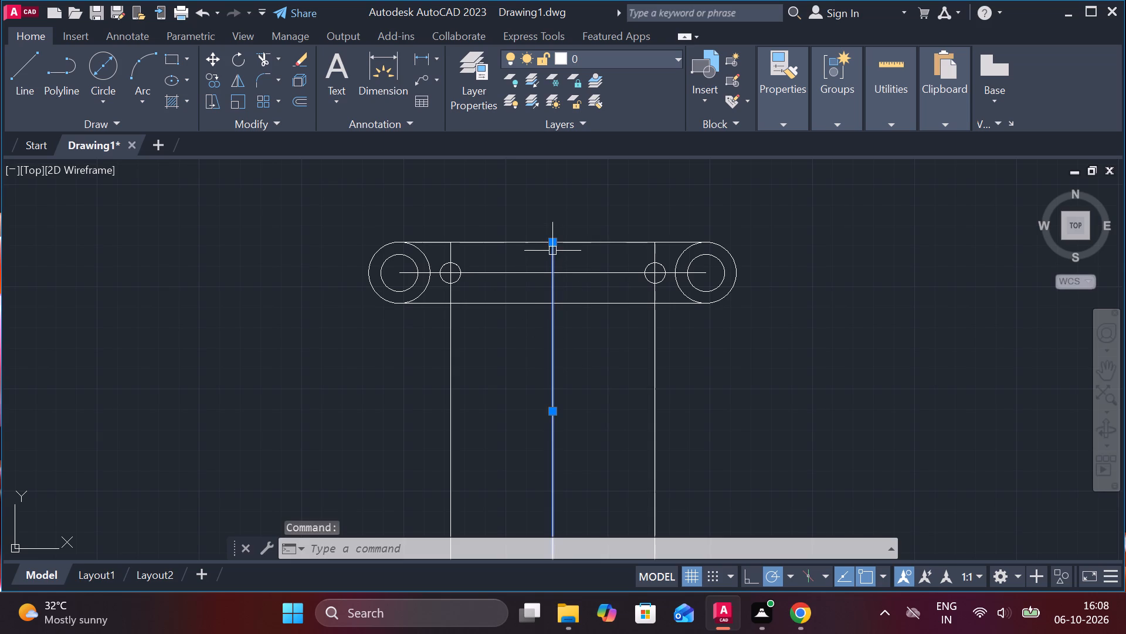
middle_click_drag(550, 259, 555, 349)
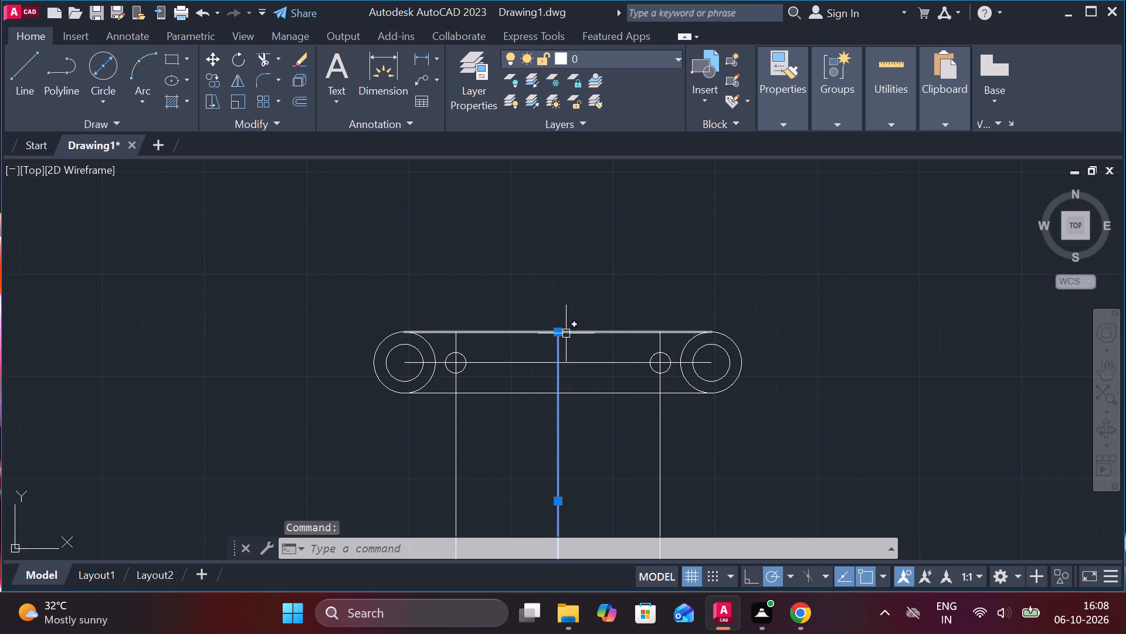
left_click(559, 329)
key("Escape")
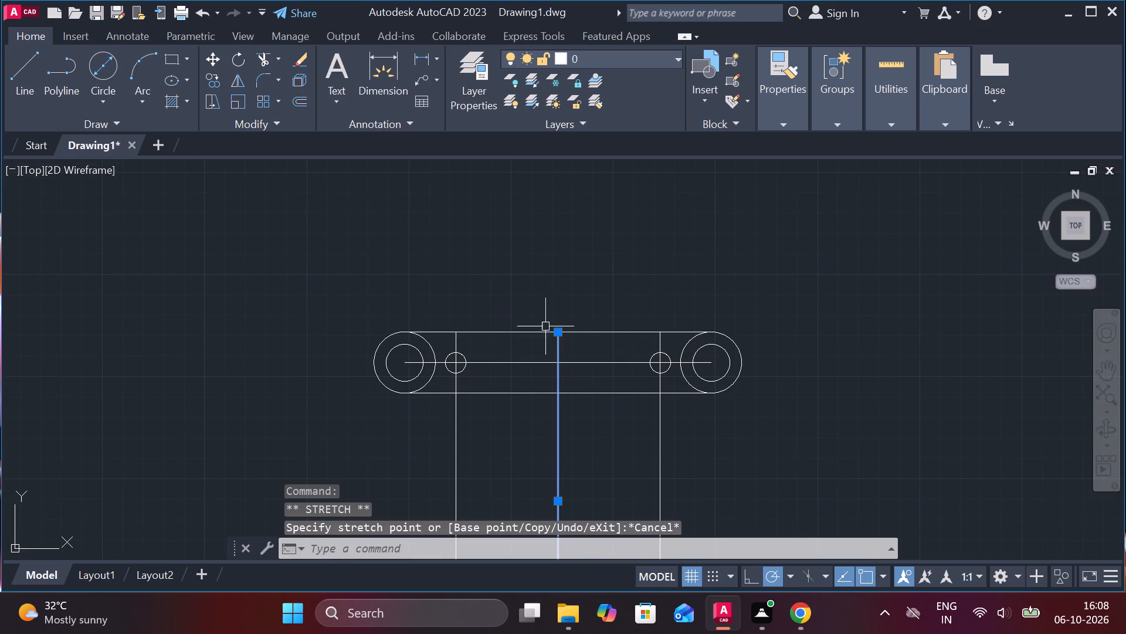
left_click(601, 373)
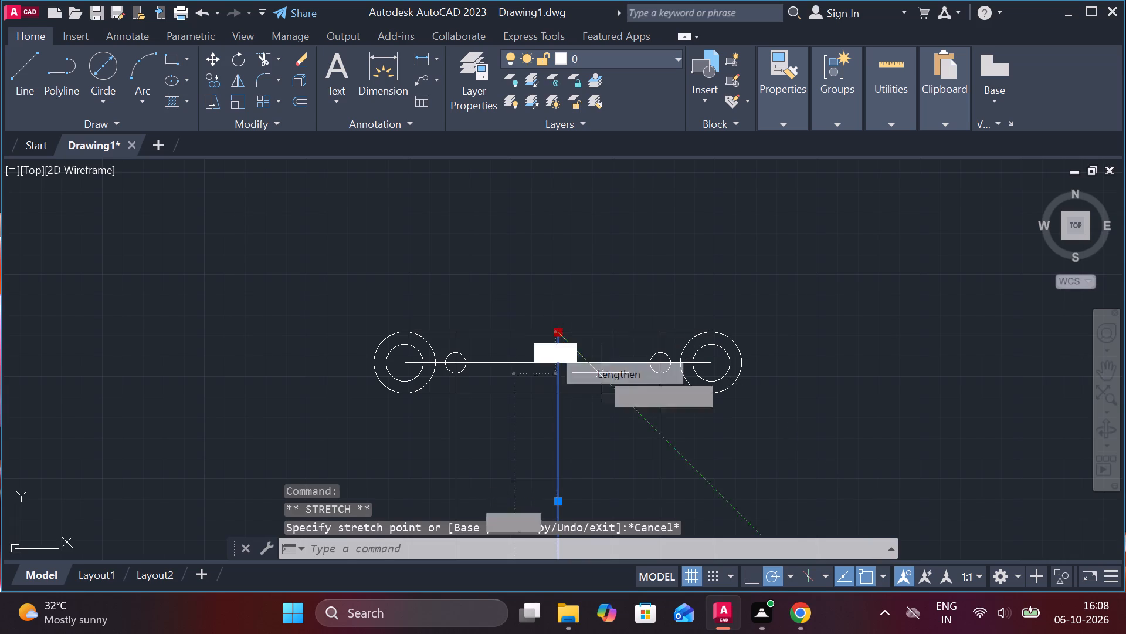
left_click(557, 215)
key("Escape")
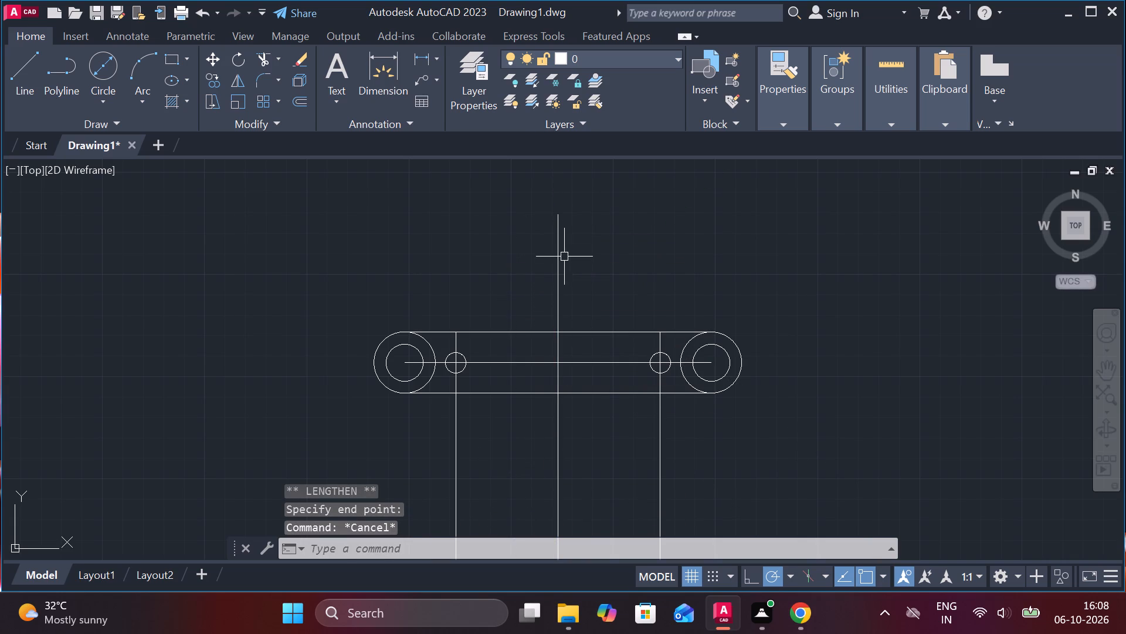
Offset the lengthened vertical centre line by 6 to its right and by 6 to its left.
left_click(559, 263)
key("o")
key("Return")
key("Return")
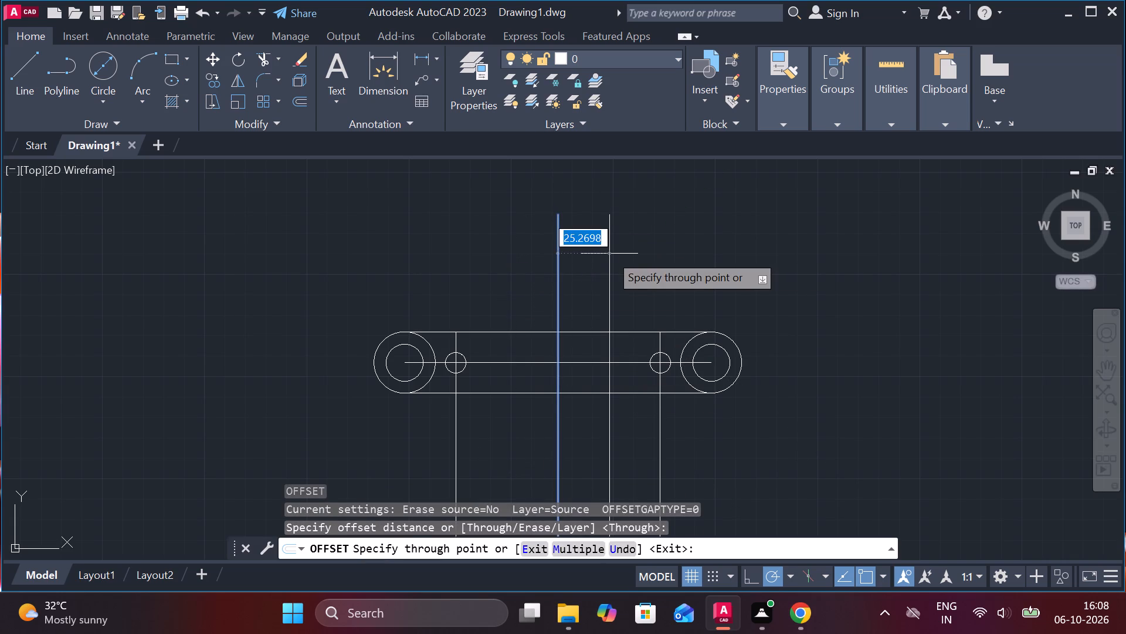
key("6")
key("Return")
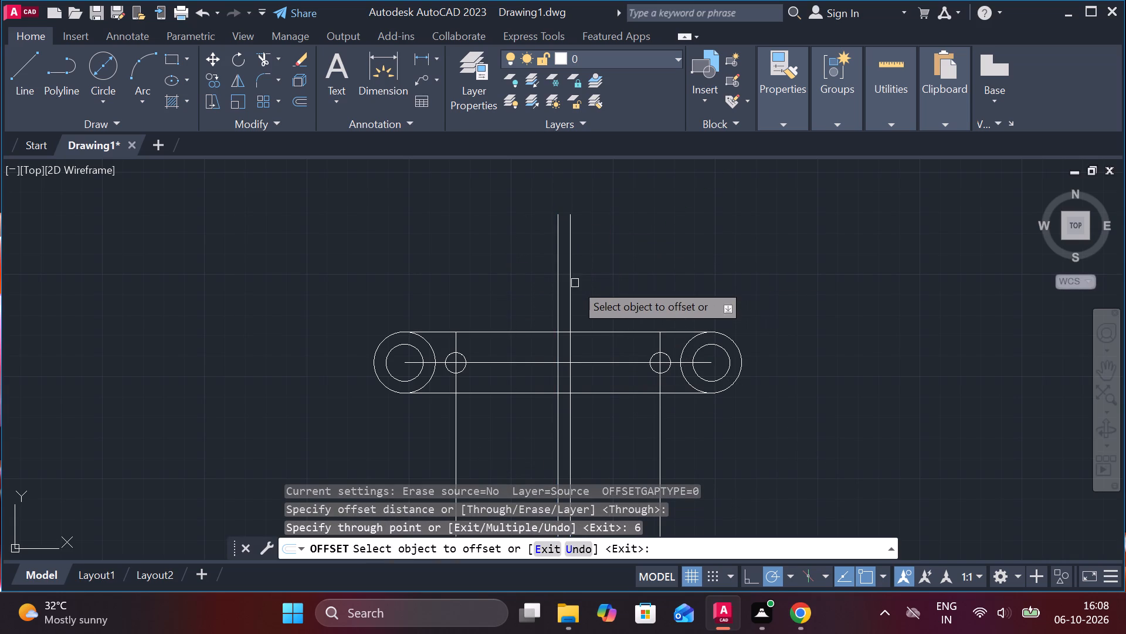
left_click(558, 290)
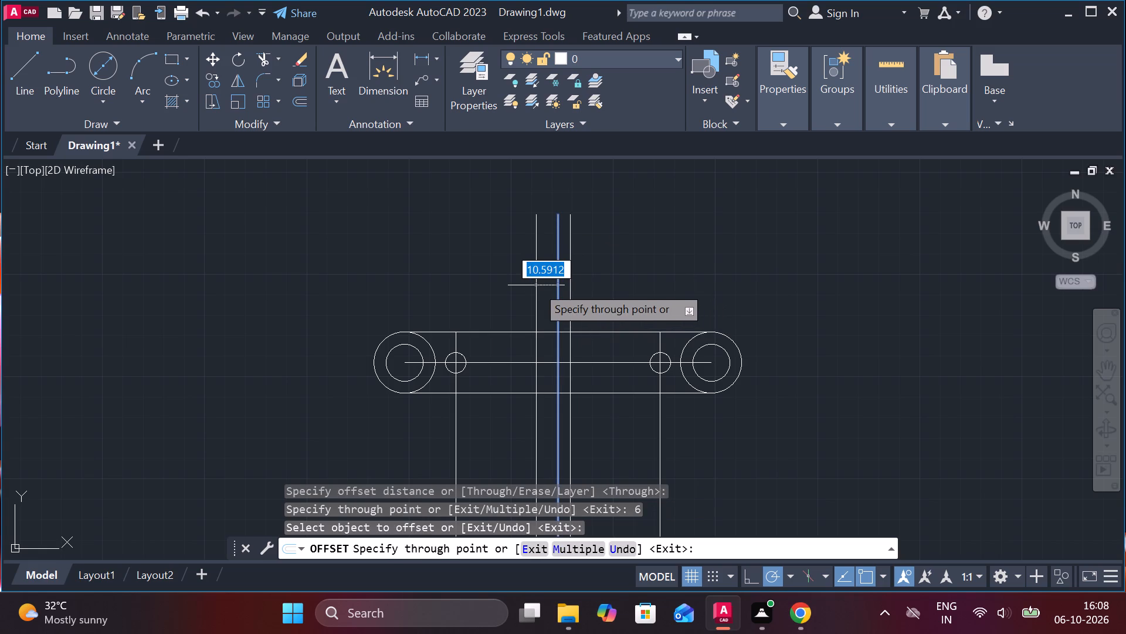
key("6")
key("Return")
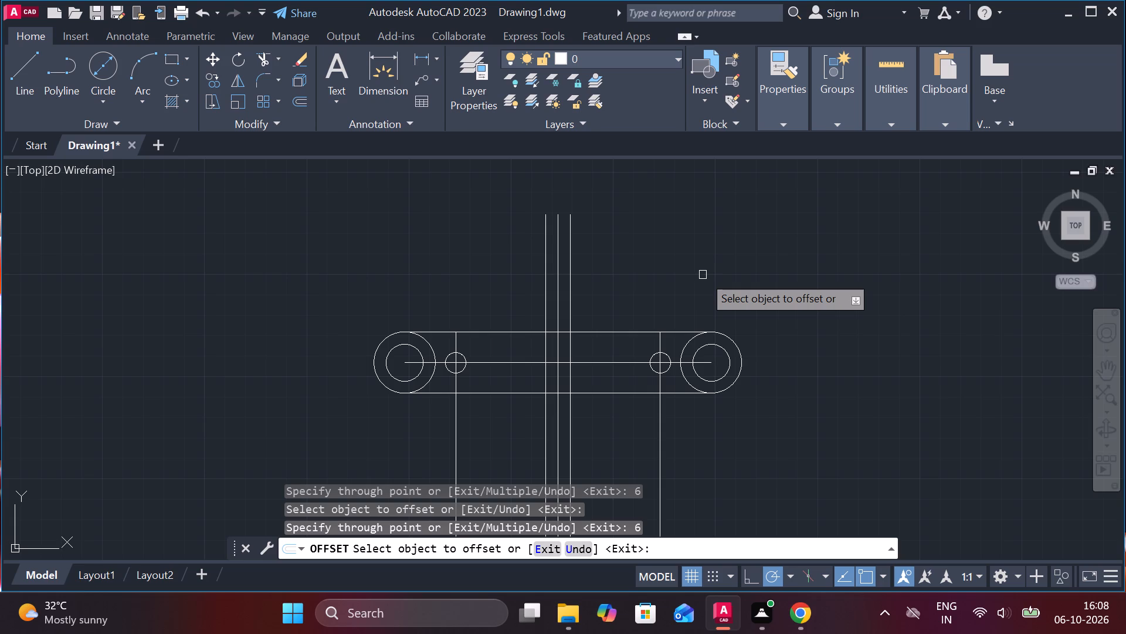
Draw a horizontal line 12 long between the two closely spaced offset vertical lines, a little above the upper tangent line.
left_click(23, 72)
scroll(496, 313, "up", 2)
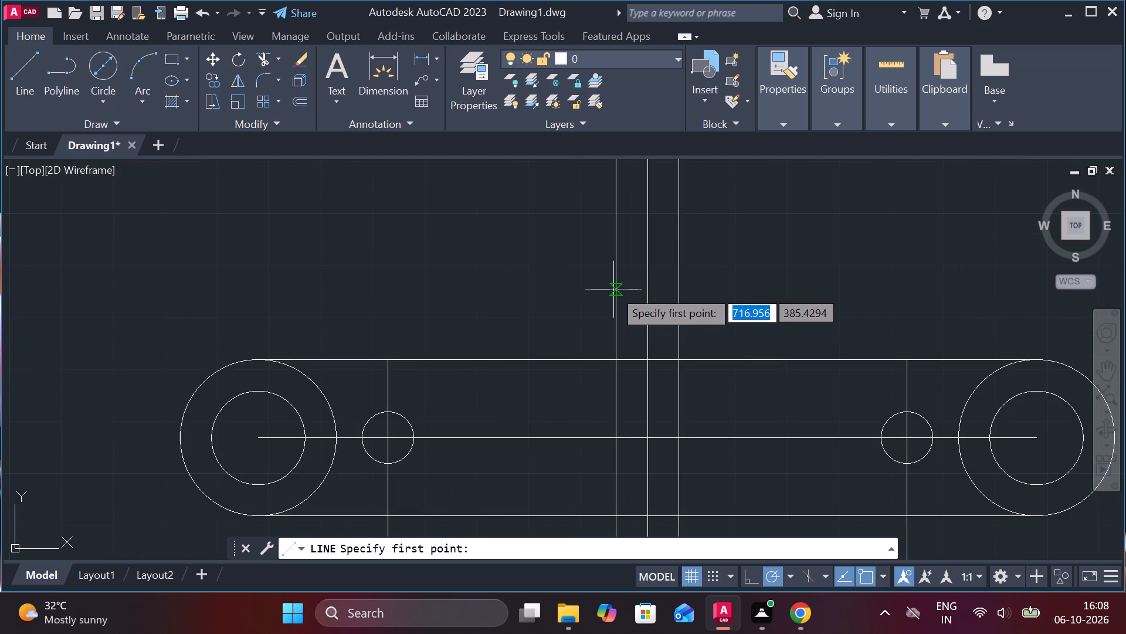
left_click(613, 289)
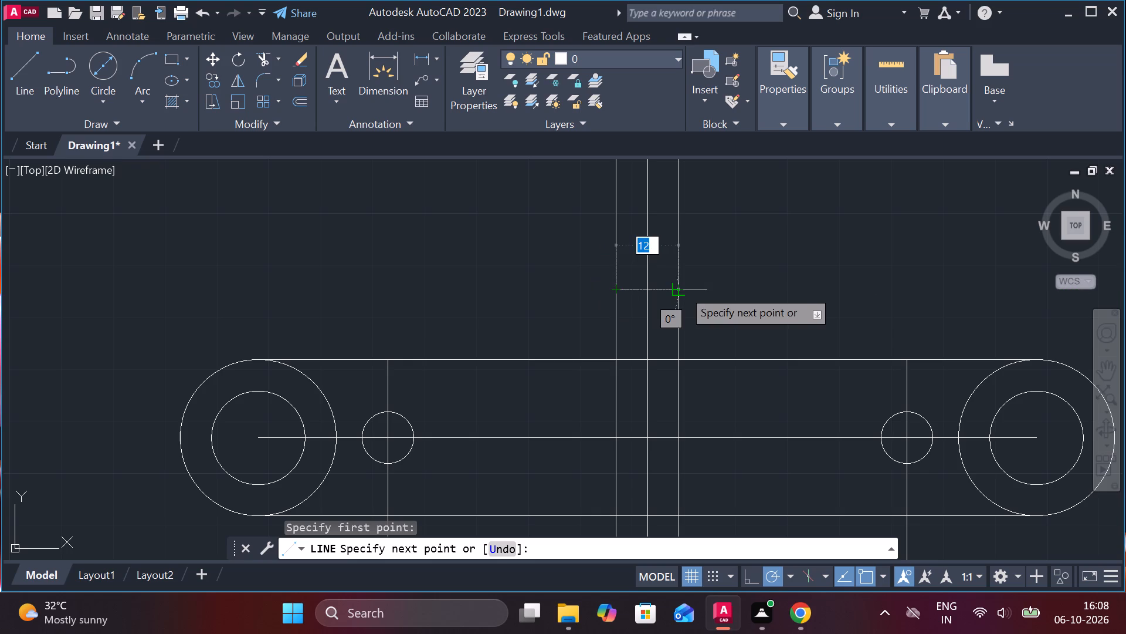
left_click(682, 289)
key("Escape")
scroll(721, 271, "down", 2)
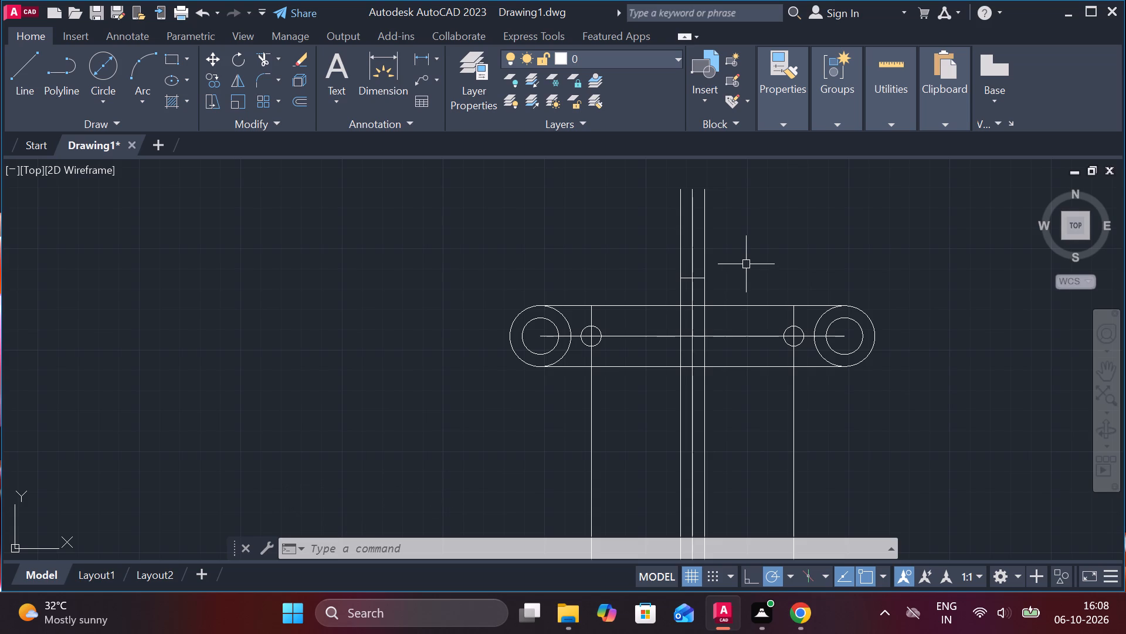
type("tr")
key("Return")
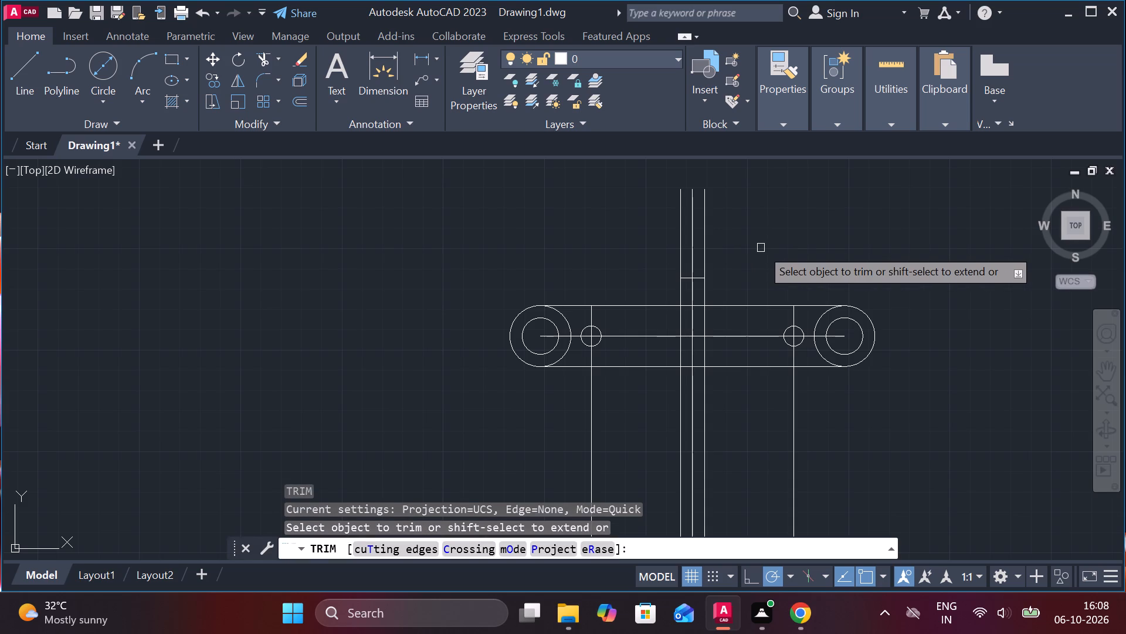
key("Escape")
Offset the short horizontal line above the upper tangent line downward by 105.
scroll(742, 264, "up", 1)
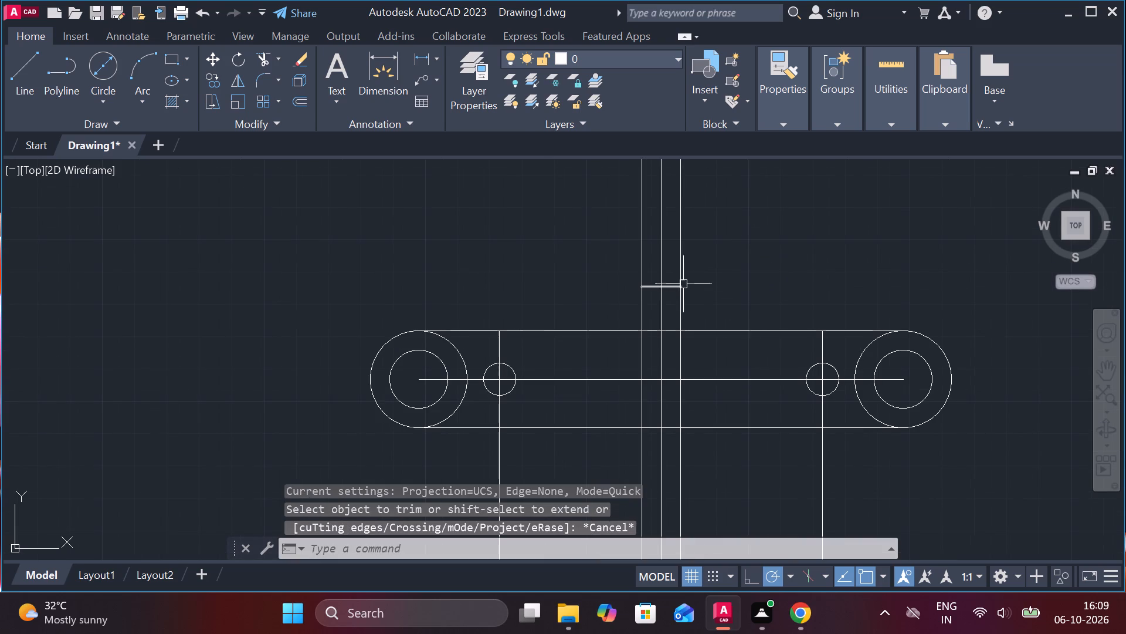
left_click(679, 288)
key("o")
key("Return")
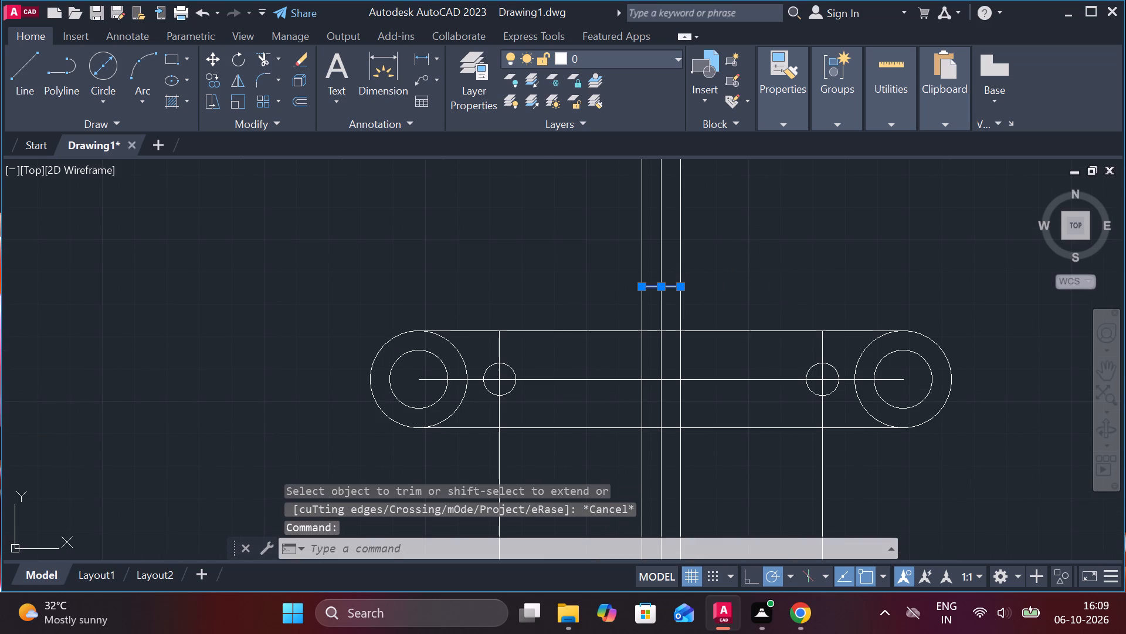
key("Return")
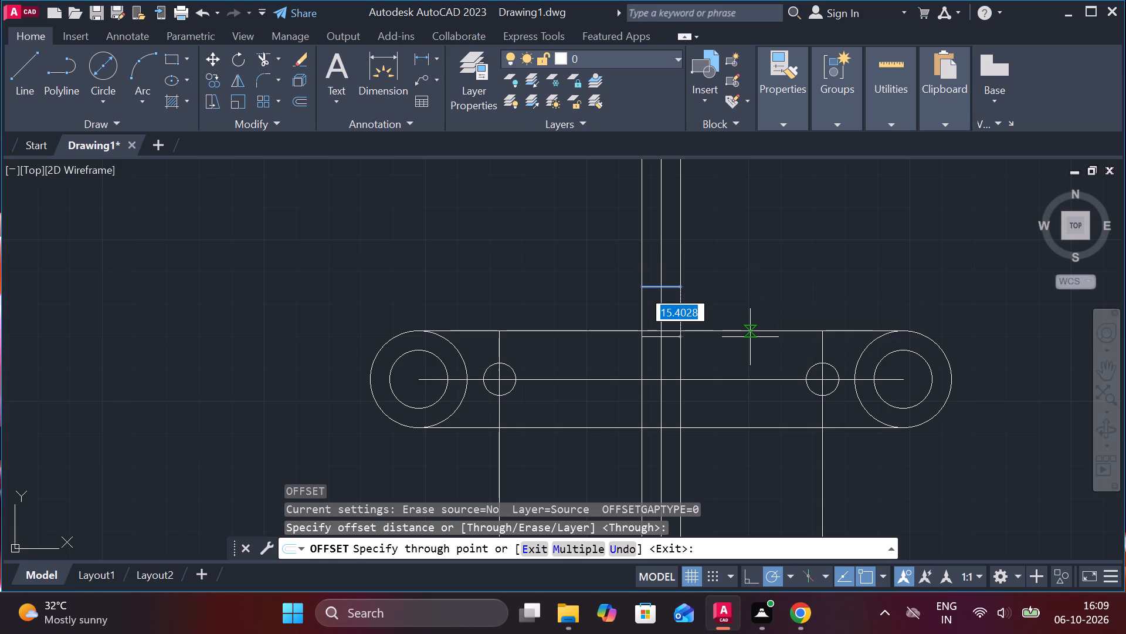
middle_click_drag(738, 402, 750, 328)
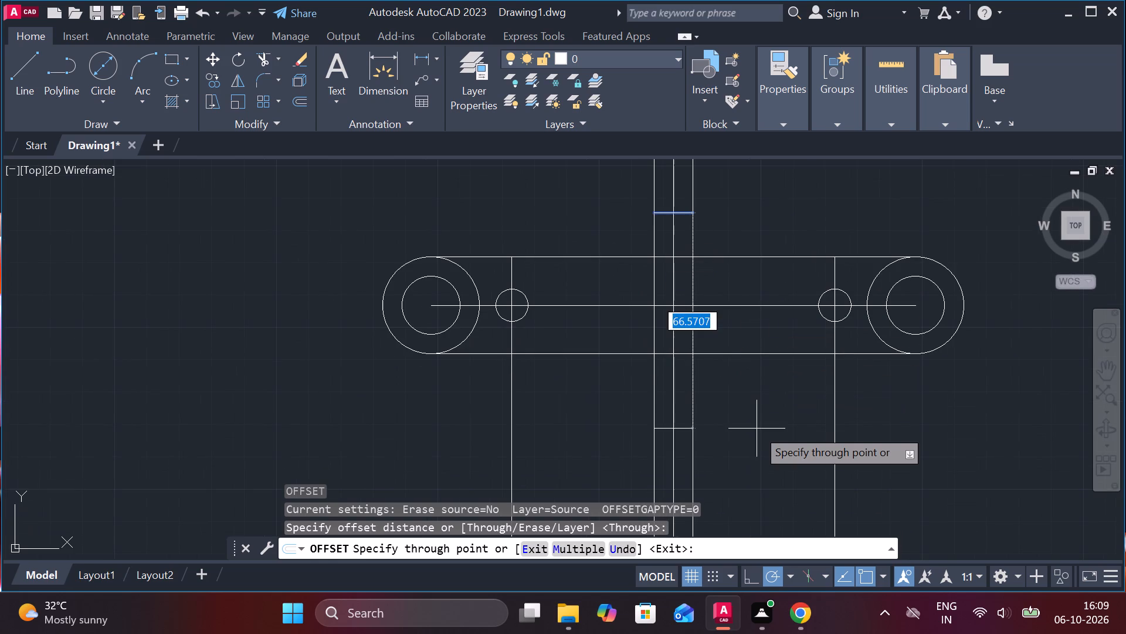
type("105")
key("Return")
scroll(752, 419, "down", 2)
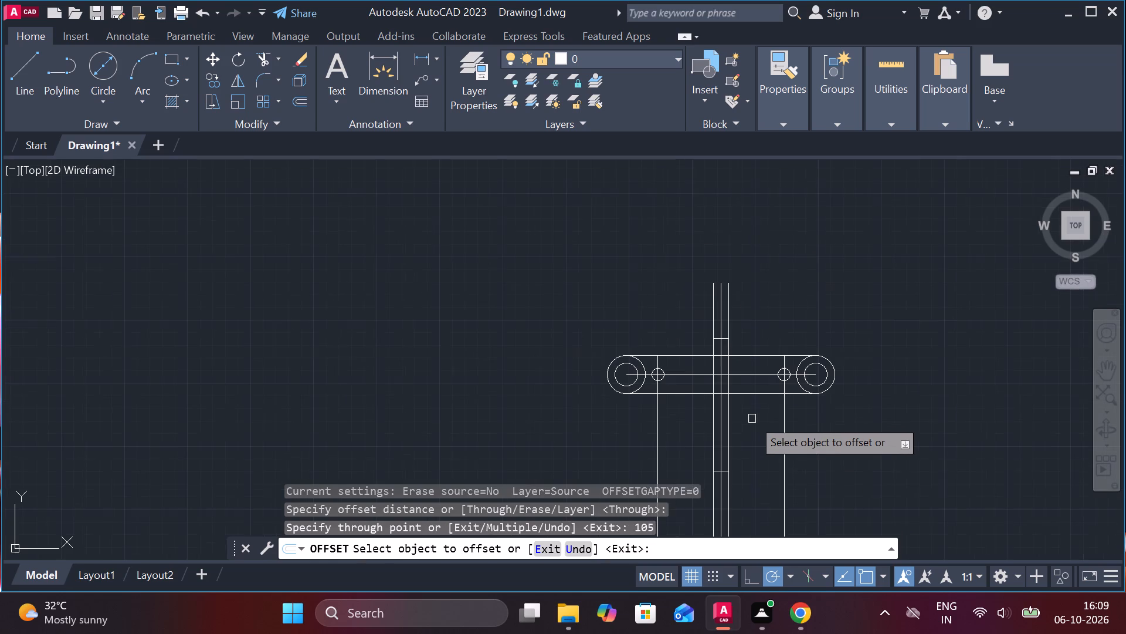
middle_click_drag(753, 418, 728, 305)
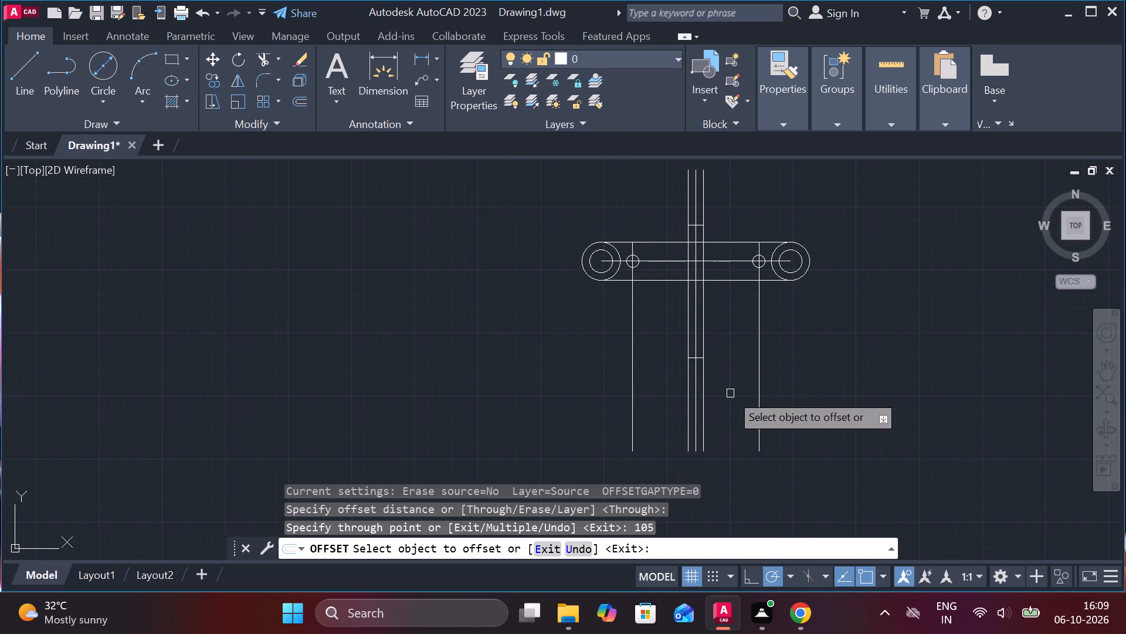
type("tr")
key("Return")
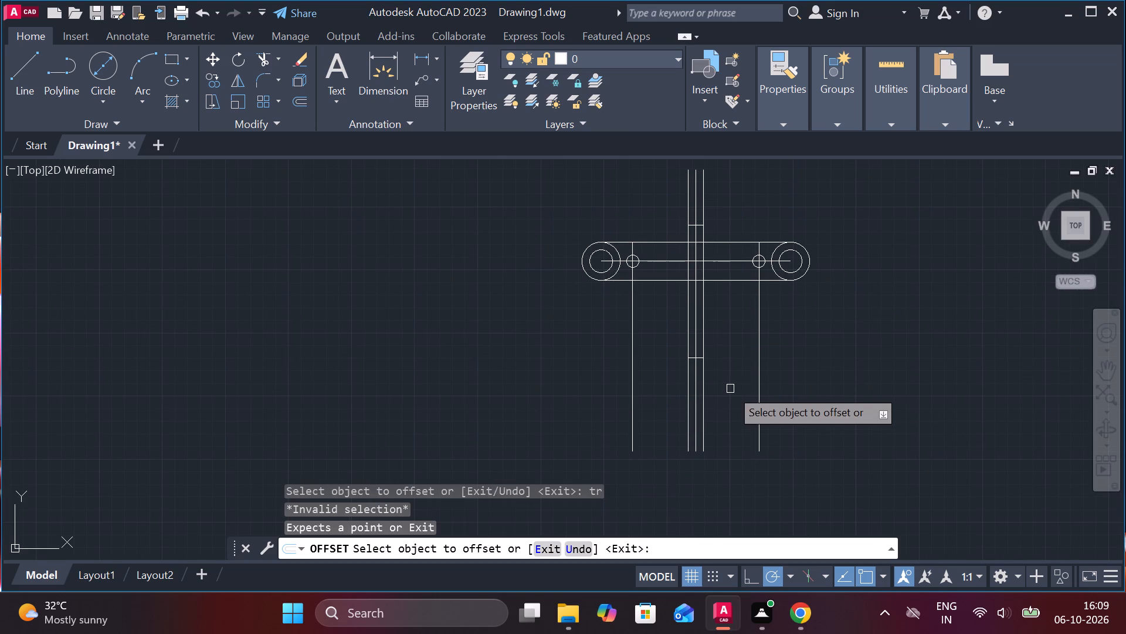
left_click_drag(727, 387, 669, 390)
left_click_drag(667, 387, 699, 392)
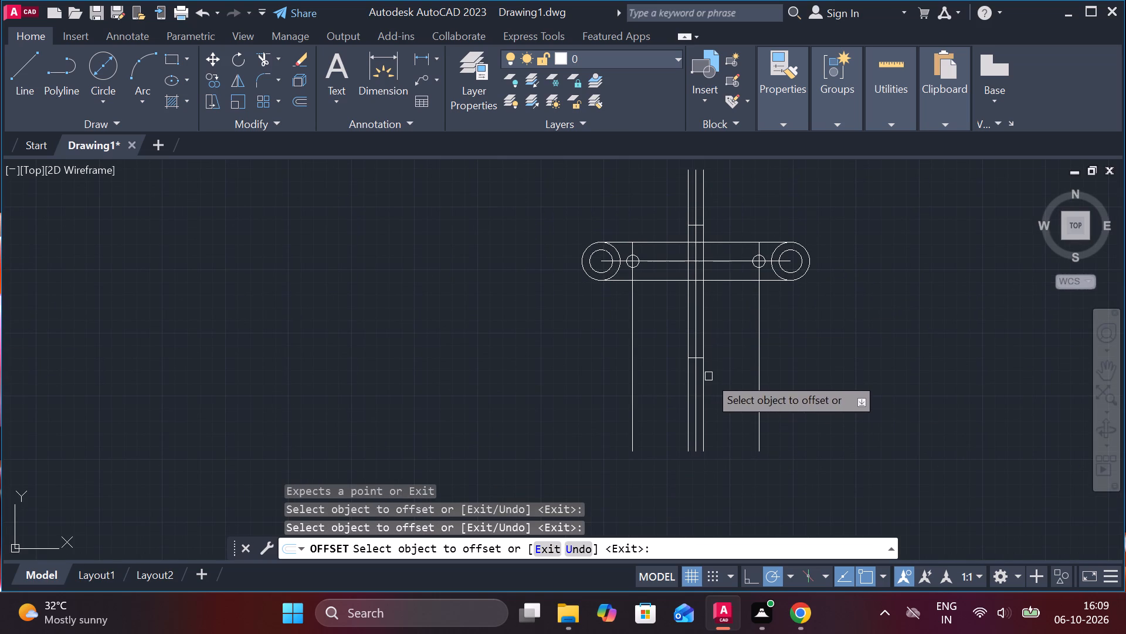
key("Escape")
Trim away the parts of the three closely spaced vertical lines that extend below the lower short horizontal line.
type("tr")
key("Return")
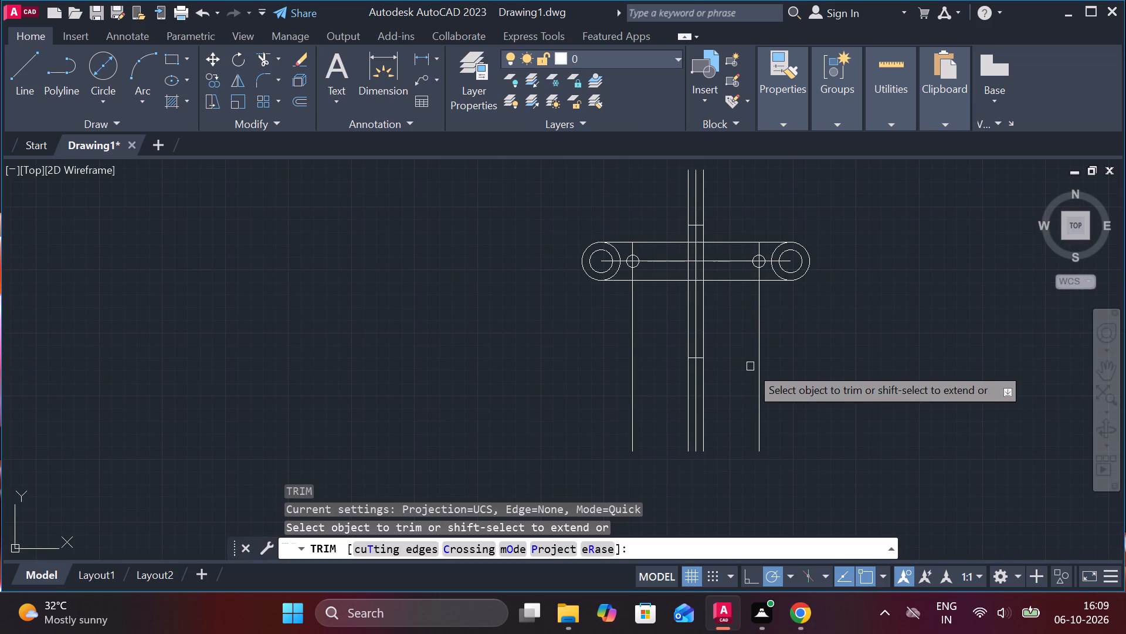
left_click_drag(747, 373, 676, 393)
Draw two crossing lines downward at 45°, one from each end of the lower short horizontal line.
scroll(675, 370, "up", 2)
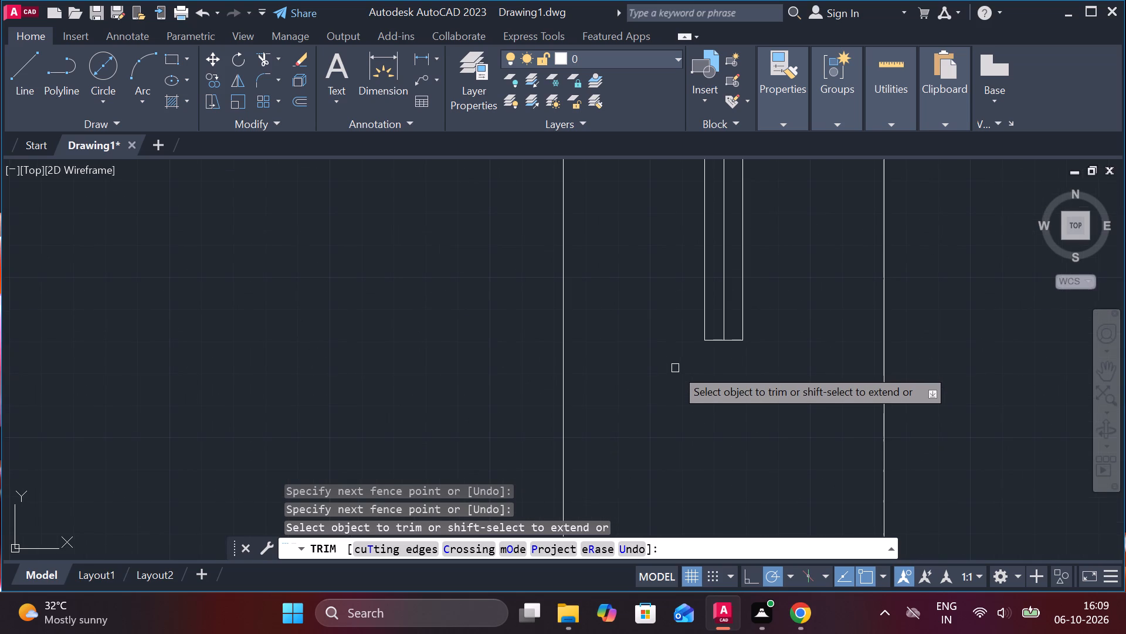
left_click(28, 59)
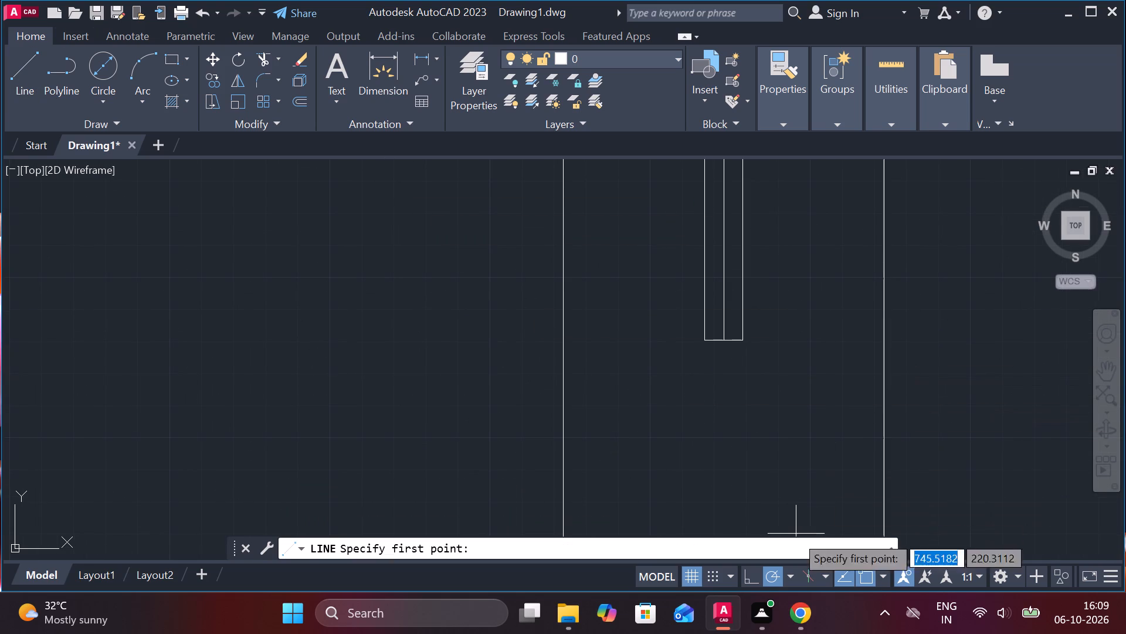
left_click(793, 578)
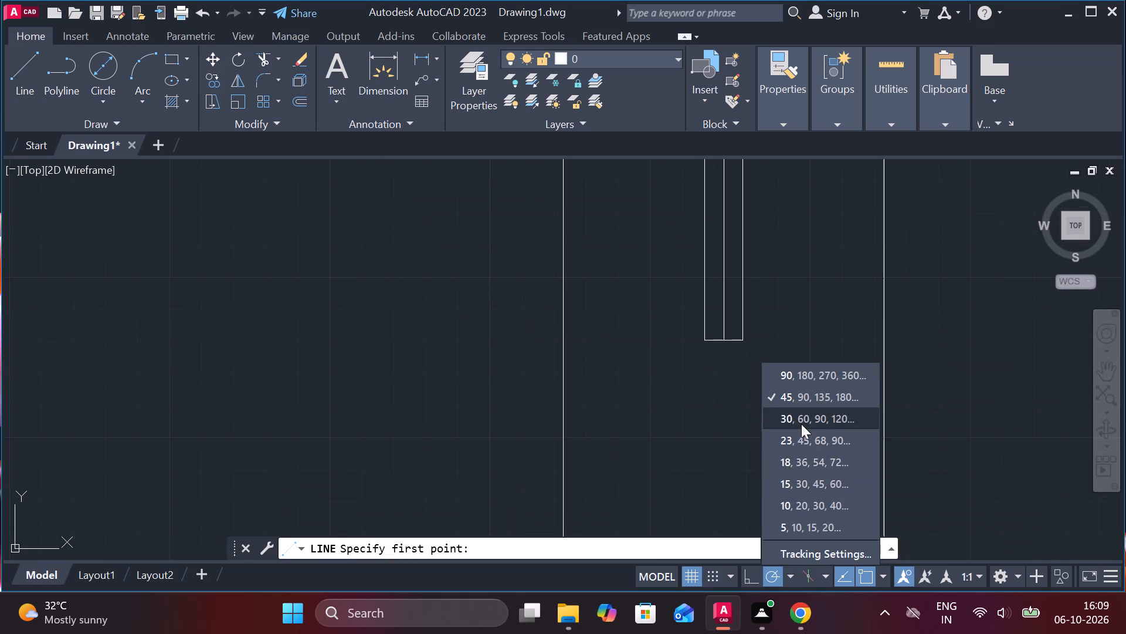
left_click(796, 402)
left_click(12, 70)
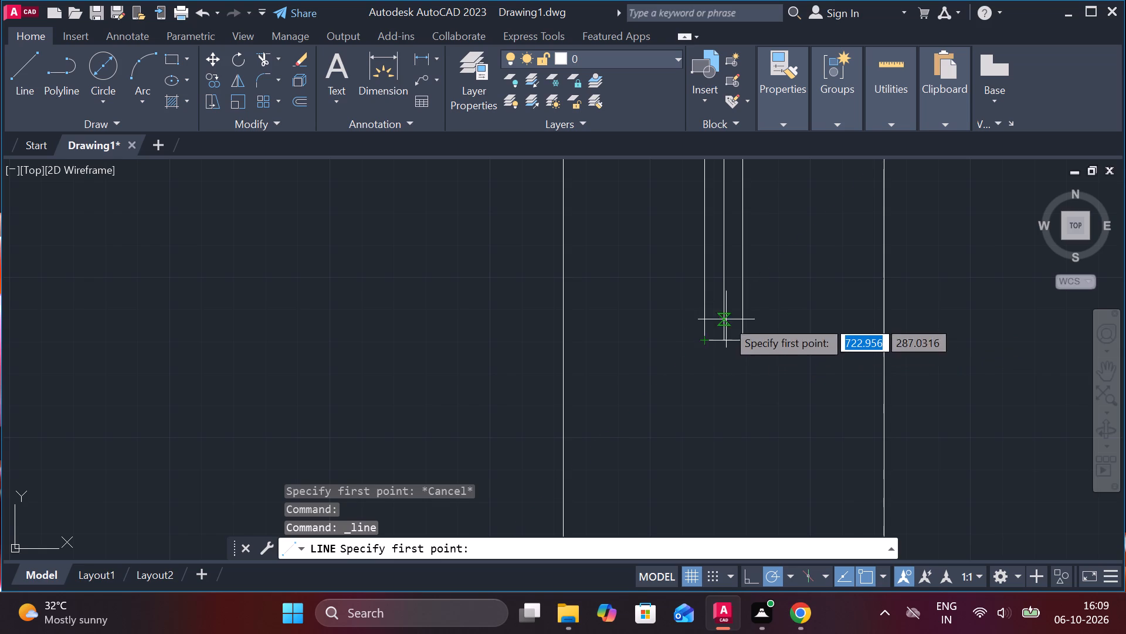
left_click(707, 337)
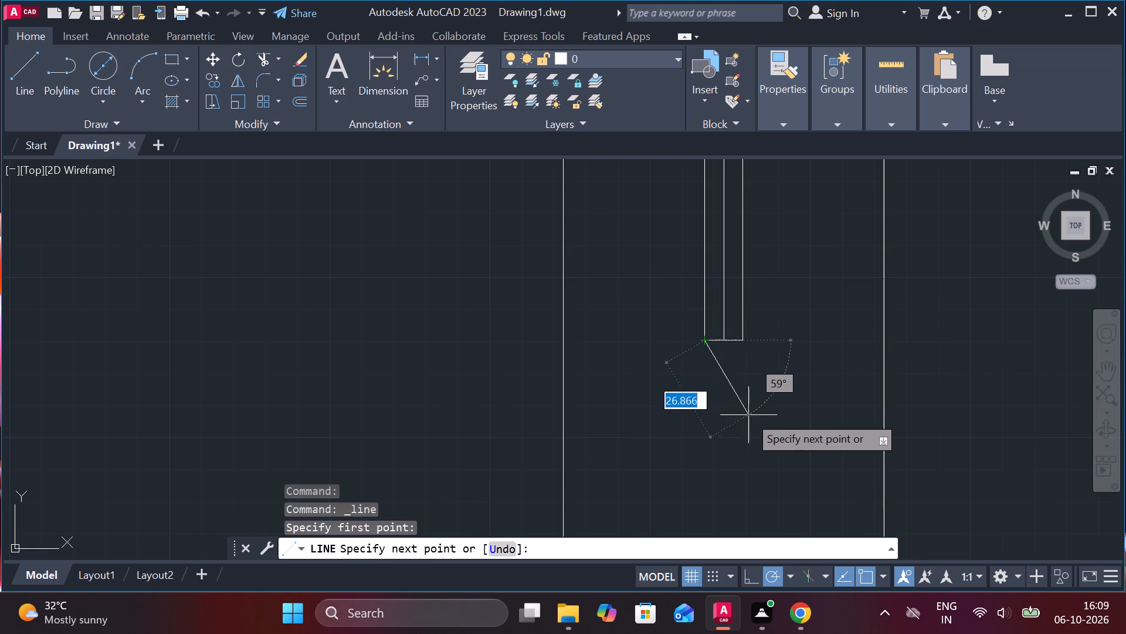
left_click(782, 429)
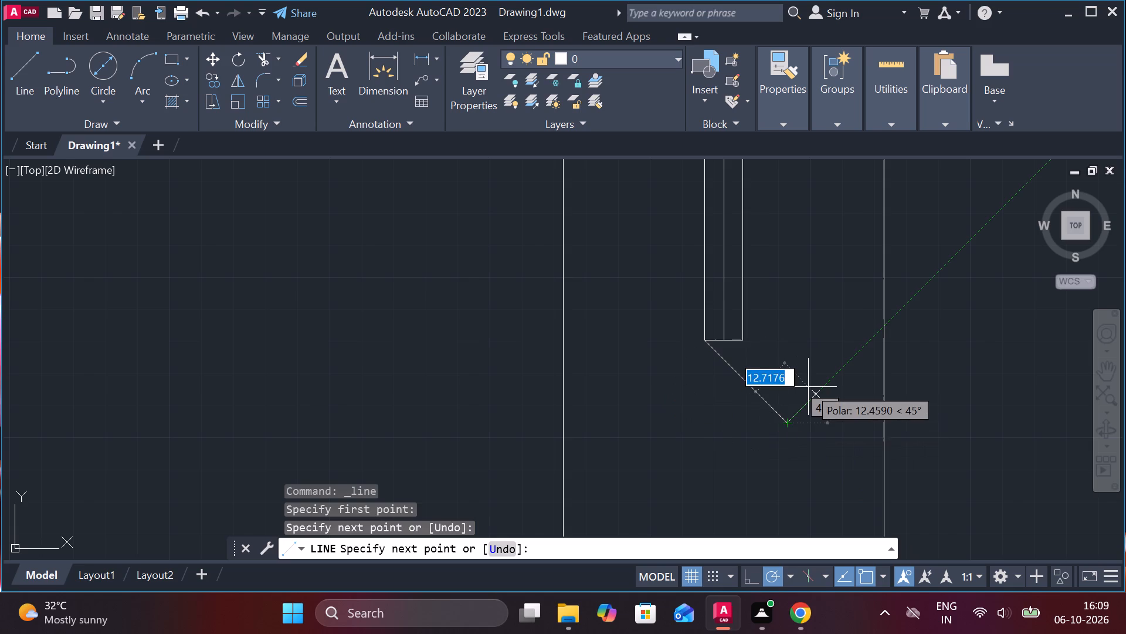
key("space")
key("space")
left_click(745, 340)
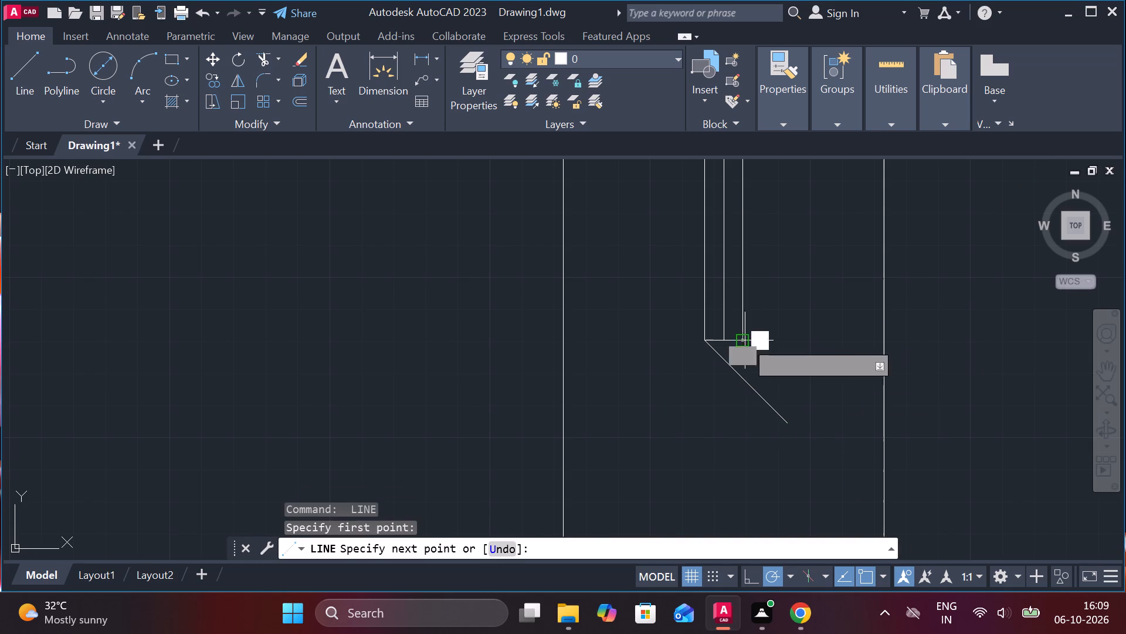
left_click(660, 417)
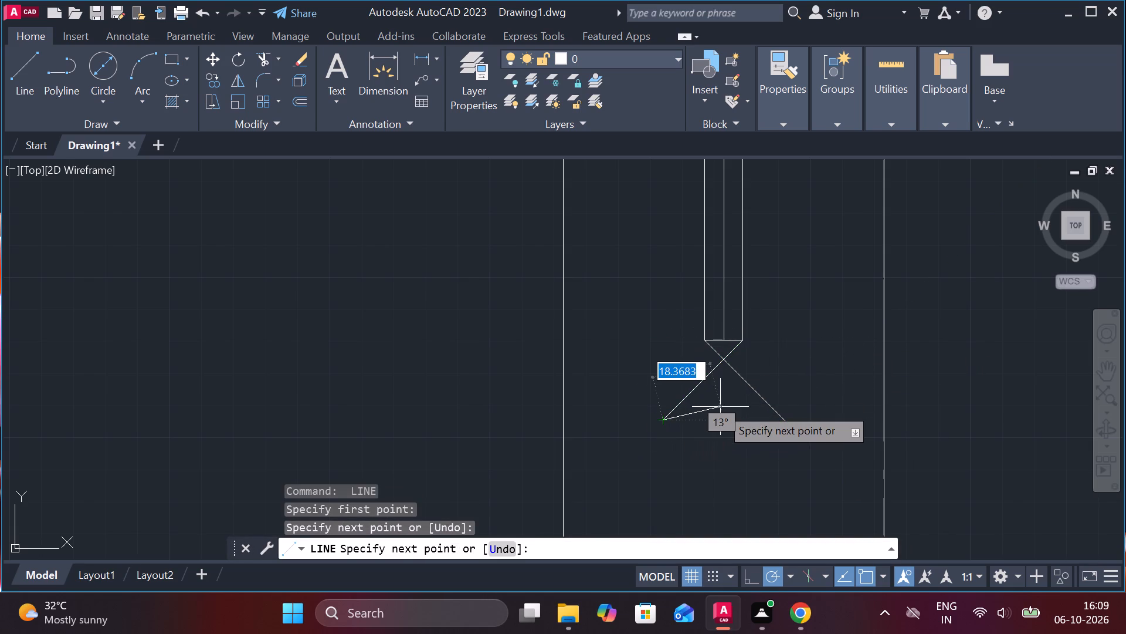
key("Escape")
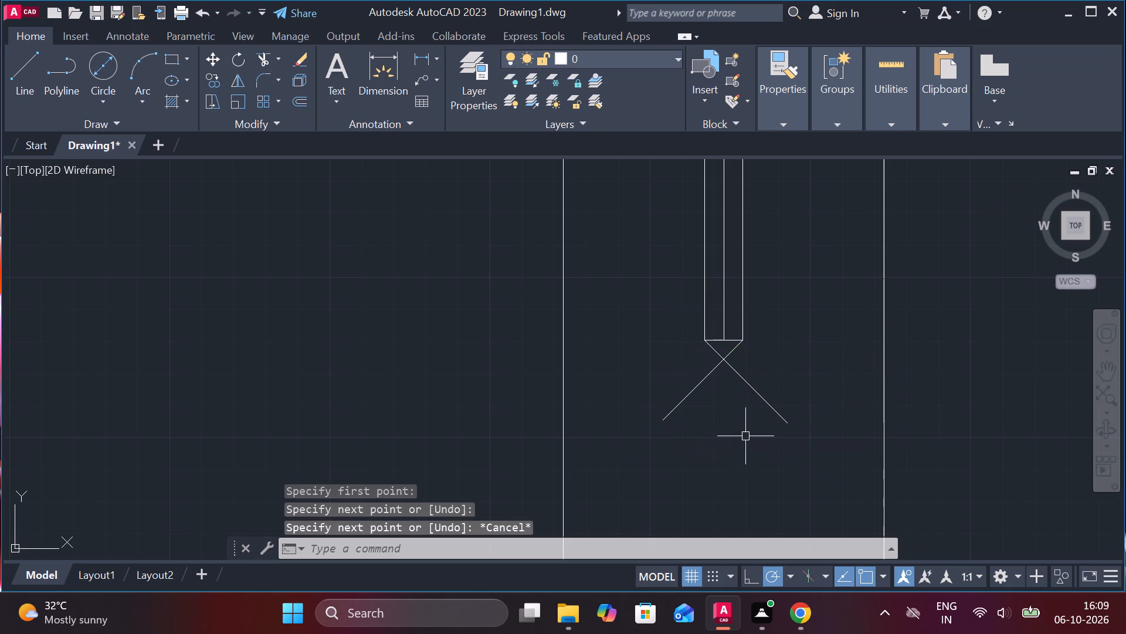
Trim both diagonal lines below their crossing point, leaving a V-shaped tip under the central feature.
type("tr")
key("Return")
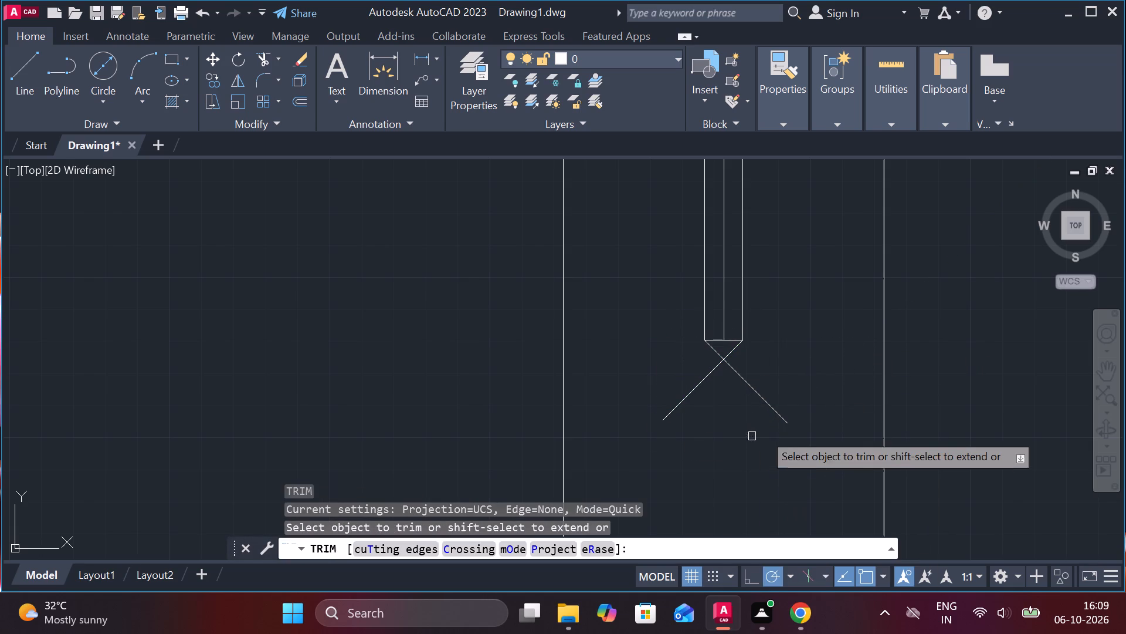
left_click_drag(808, 382, 660, 382)
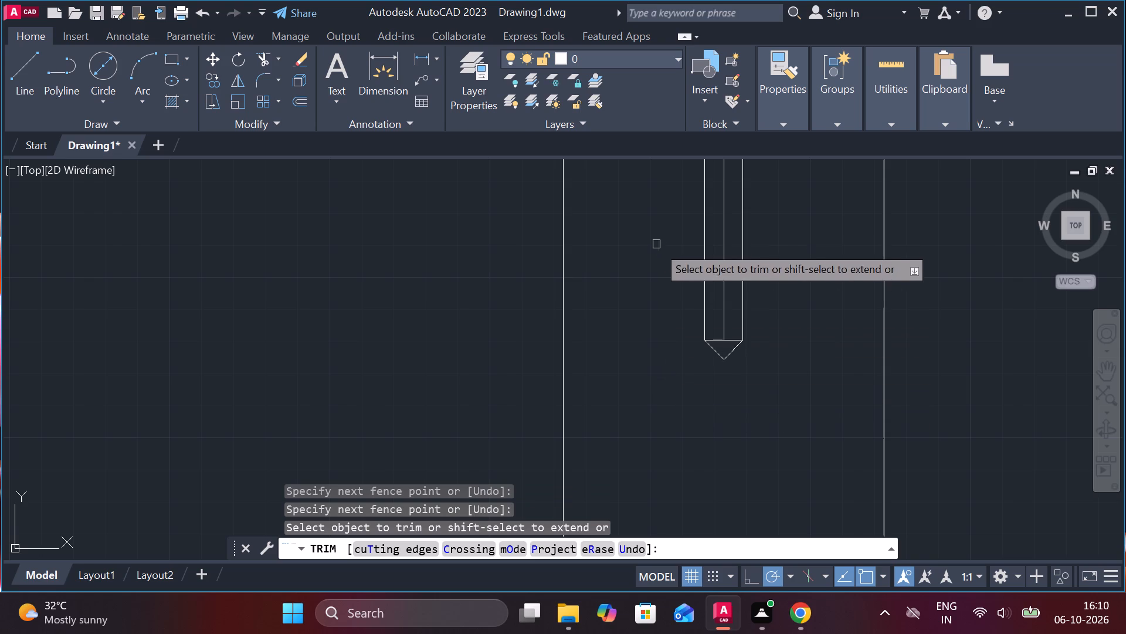
Trim away the three closely spaced vertical lines inside the link body, between the upper and lower tangent lines.
middle_click_drag(663, 248, 611, 398)
middle_click_drag(612, 338, 586, 376)
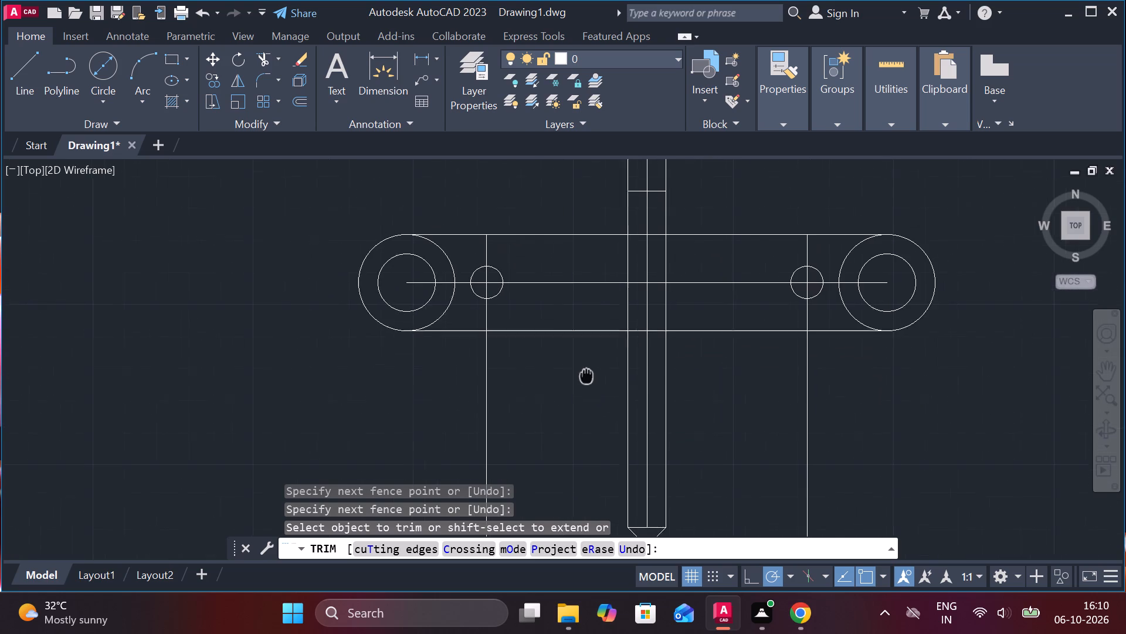
middle_click_drag(586, 376, 584, 377)
left_click_drag(669, 312, 605, 312)
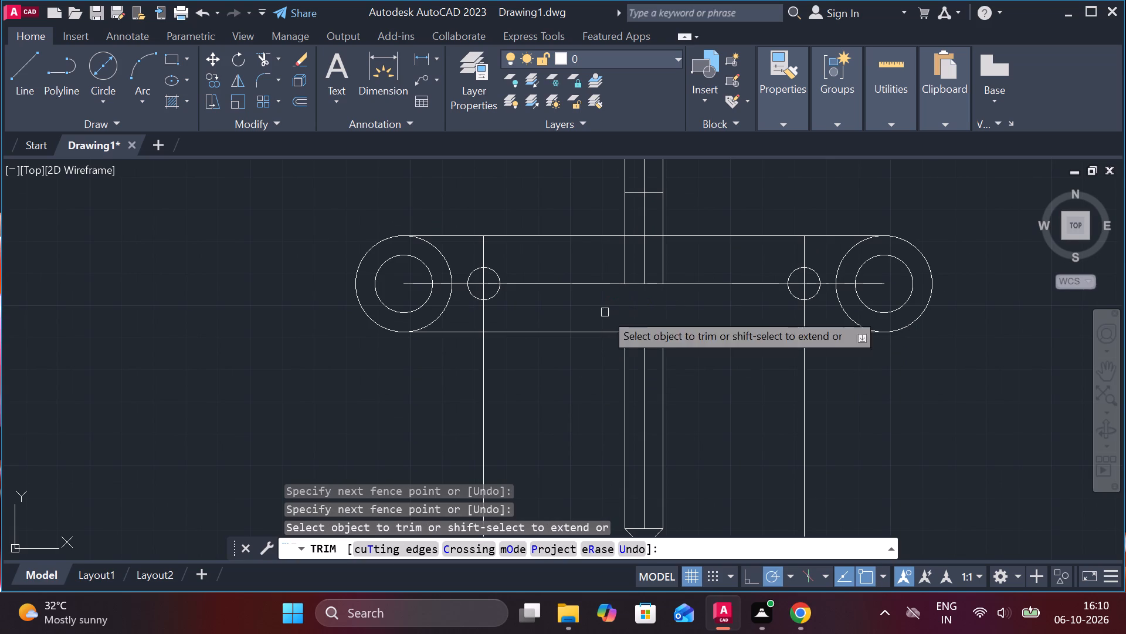
left_click_drag(708, 256, 612, 259)
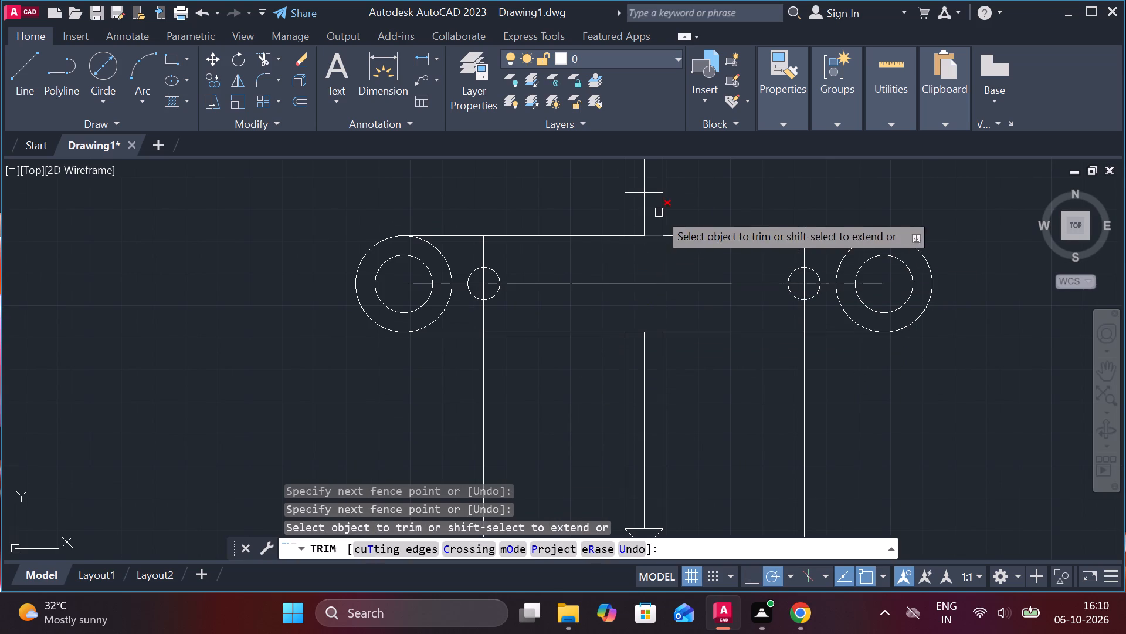
middle_click_drag(678, 207, 677, 260)
scroll(745, 253, "down", 1)
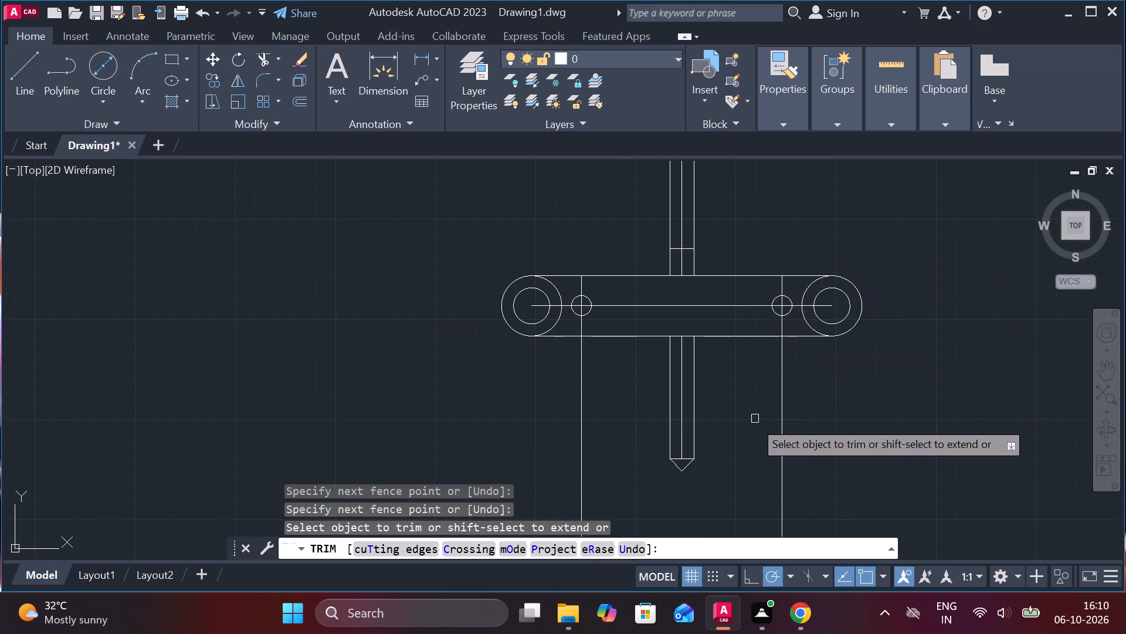
middle_click_drag(737, 440, 700, 375)
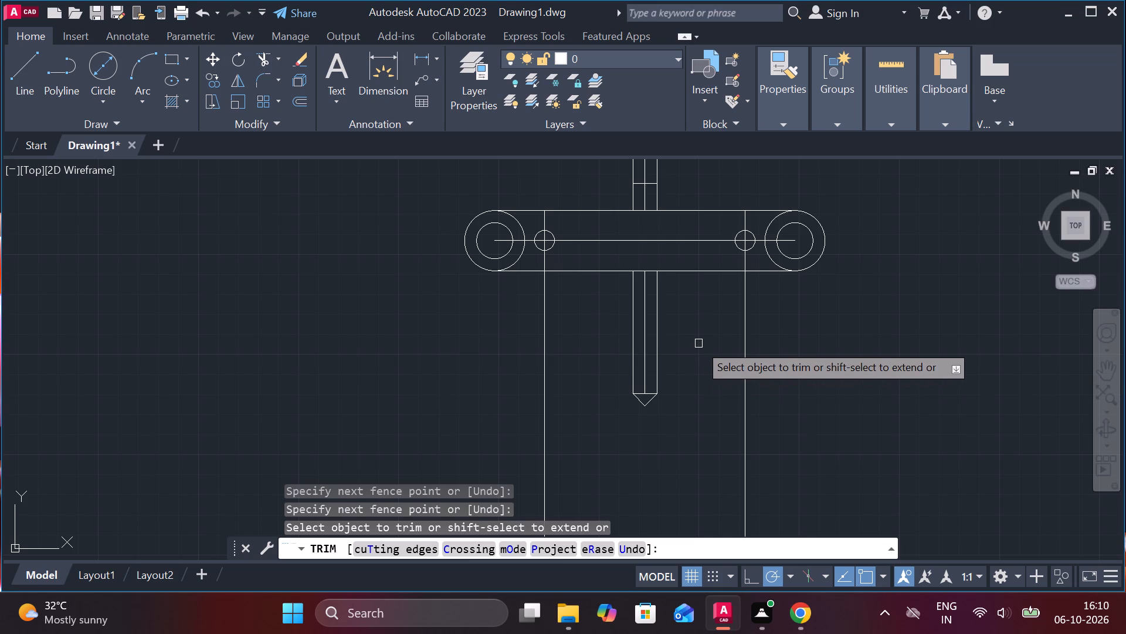
scroll(911, 340, "down", 1)
middle_click_drag(904, 333, 879, 350)
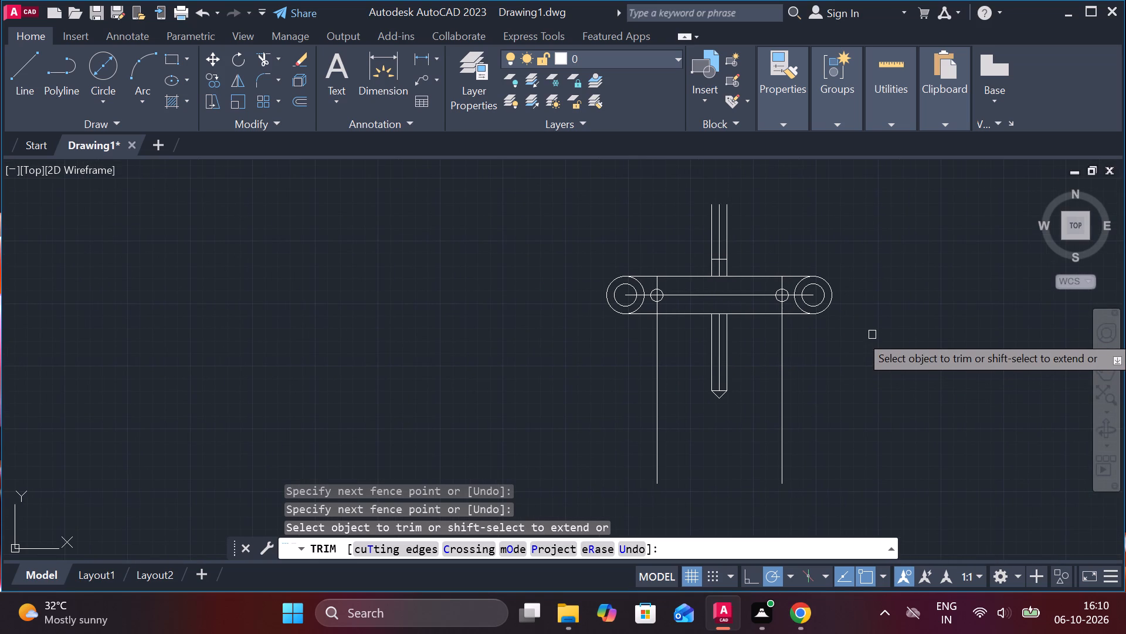
middle_click_drag(872, 335, 858, 399)
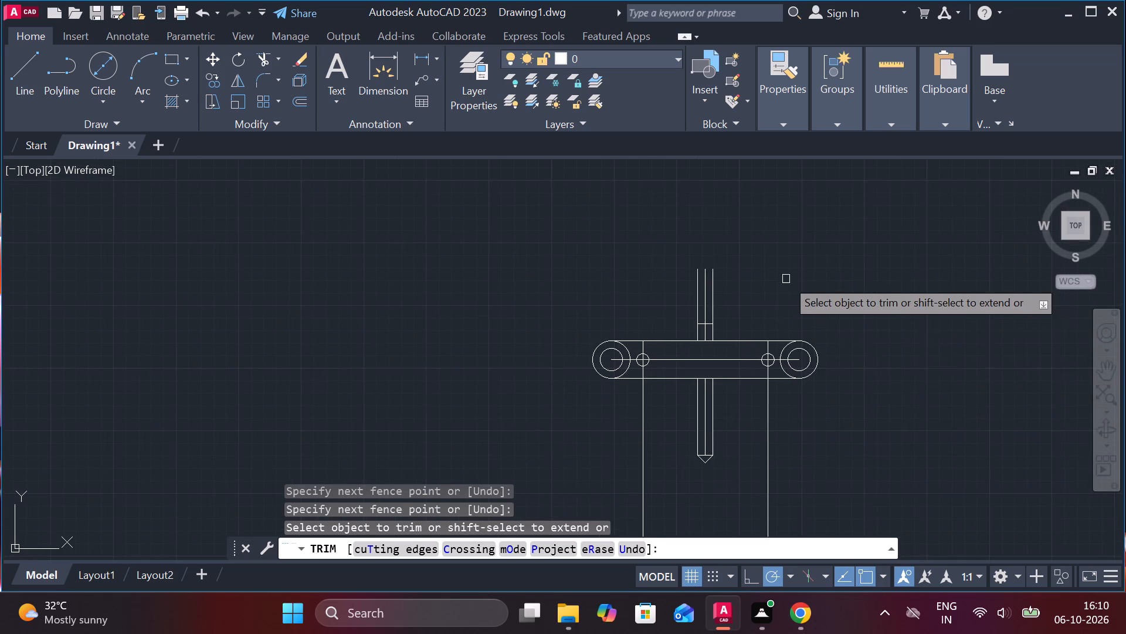
scroll(784, 276, "up", 1)
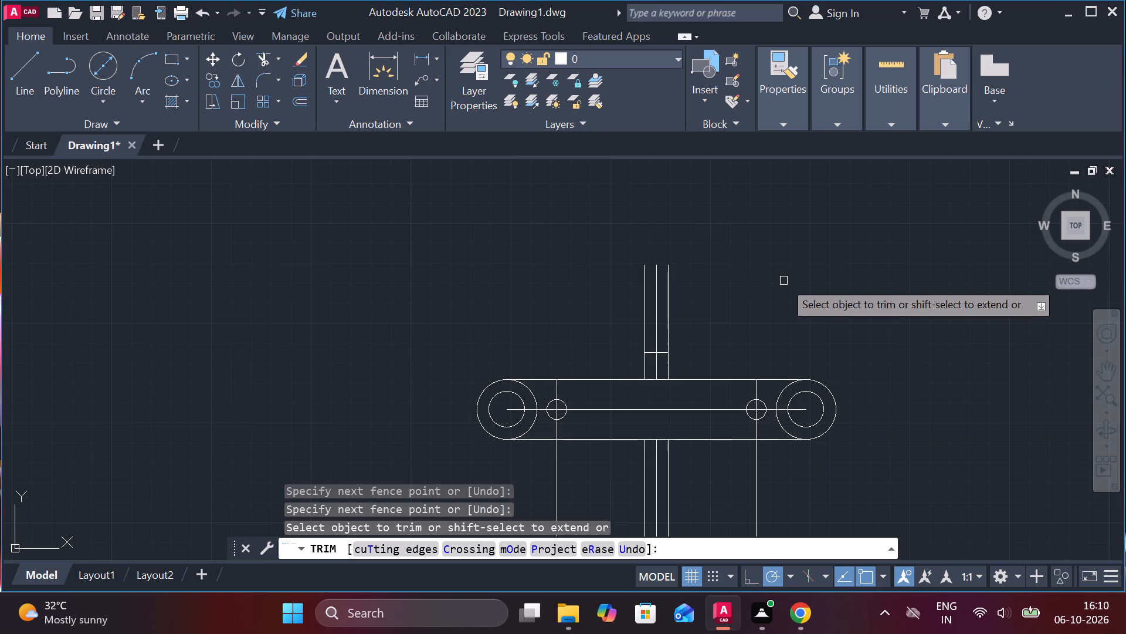
key("Escape")
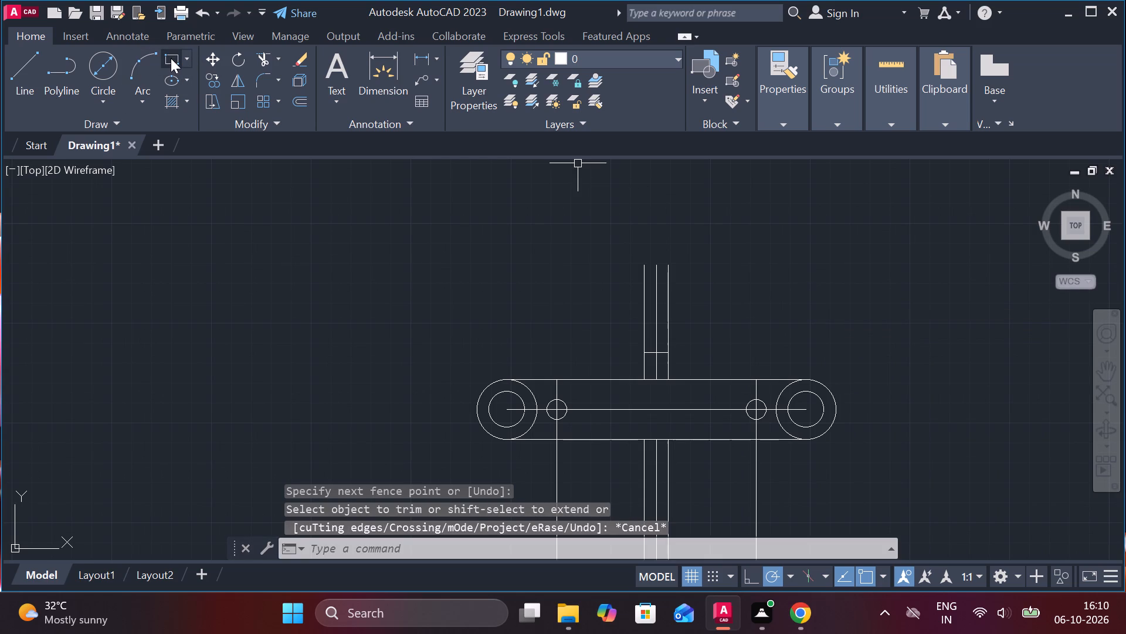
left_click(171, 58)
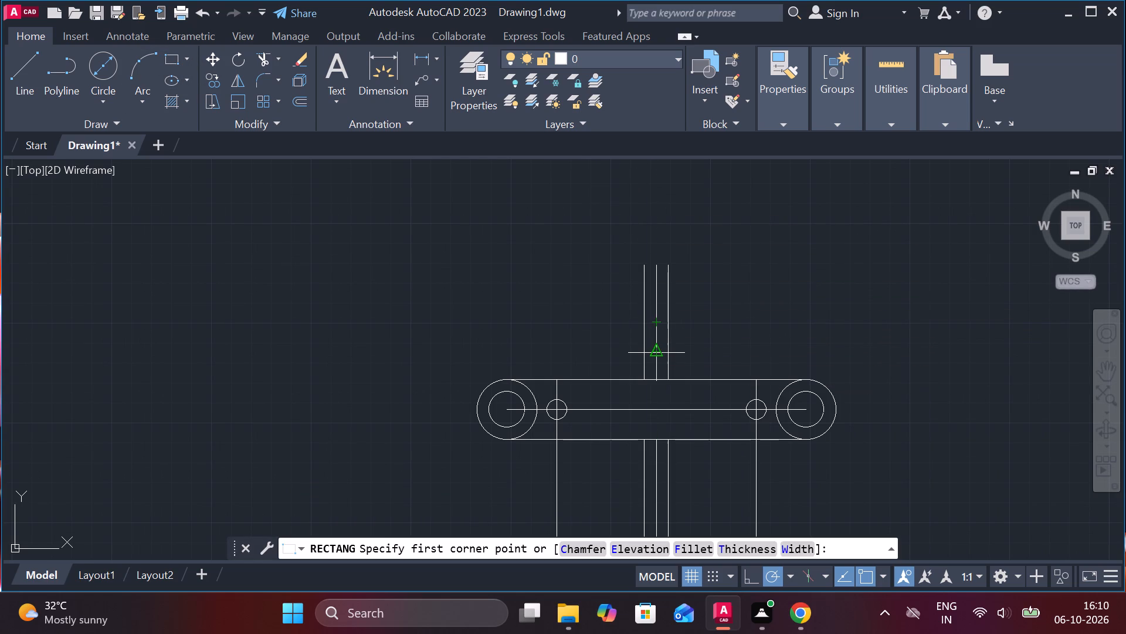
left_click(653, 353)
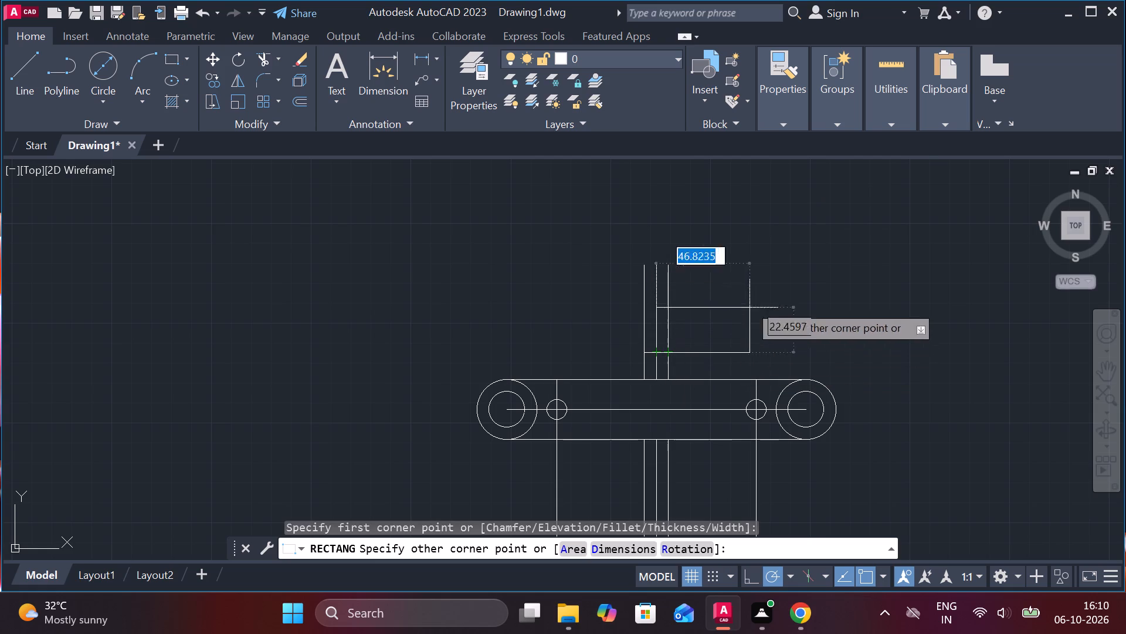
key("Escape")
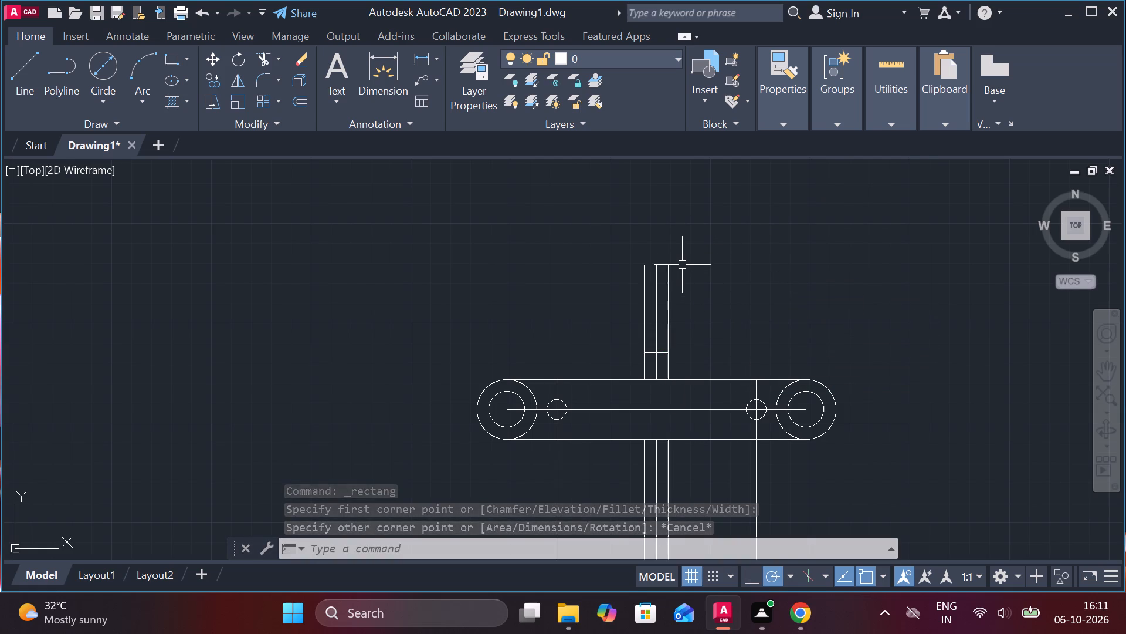
Offset the middle vertical line above the link body by 90 to both the right and the left.
left_click(654, 307)
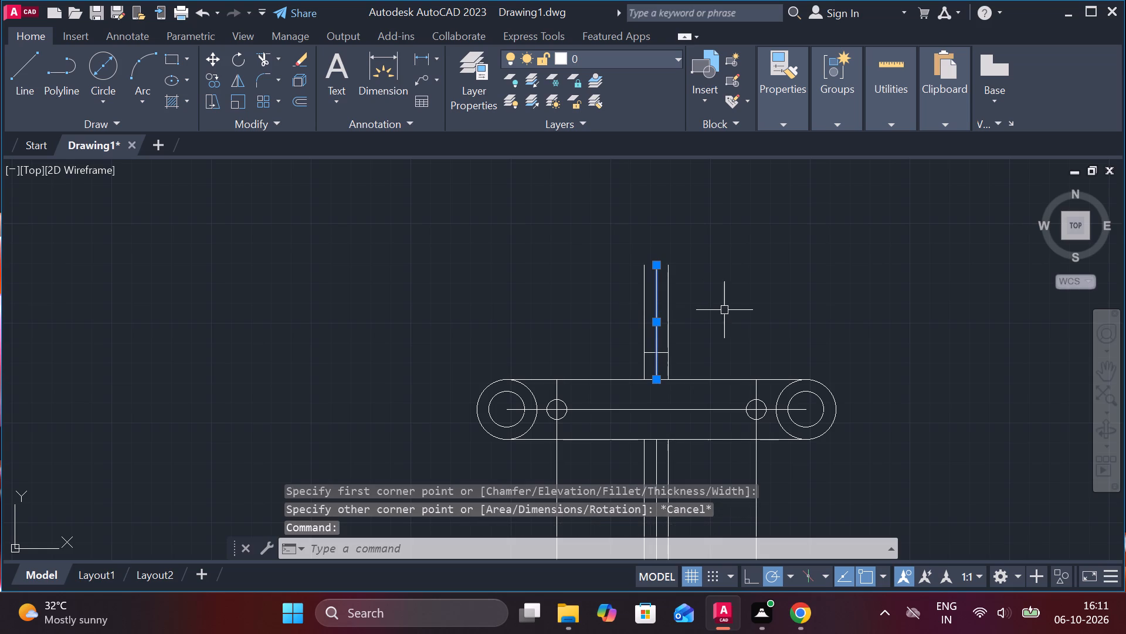
key("o")
key("Return")
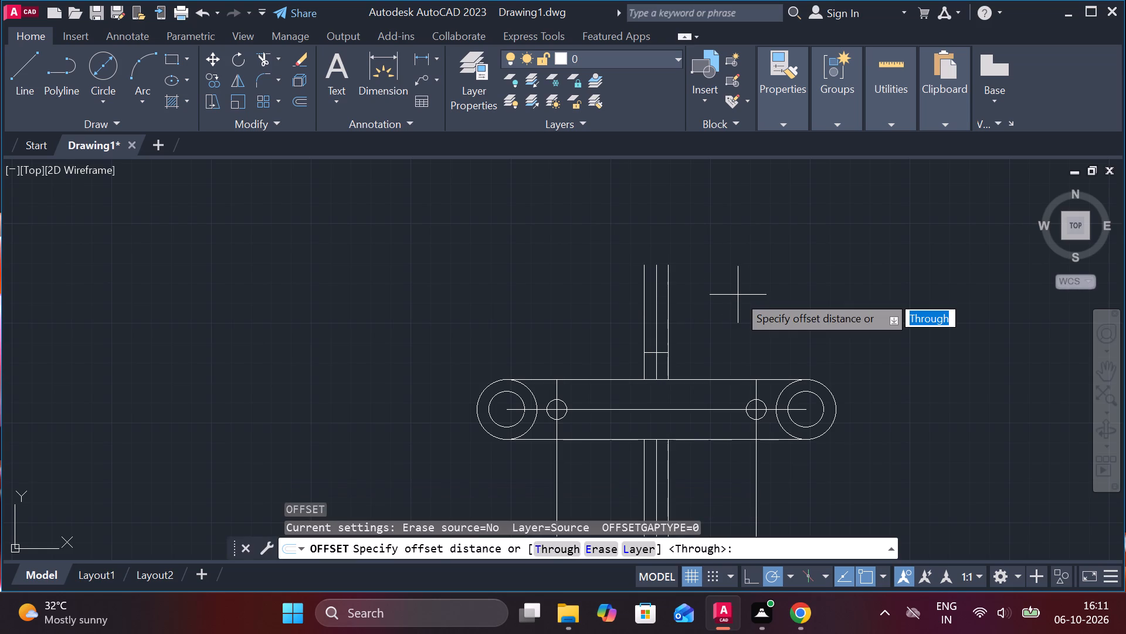
key("Return")
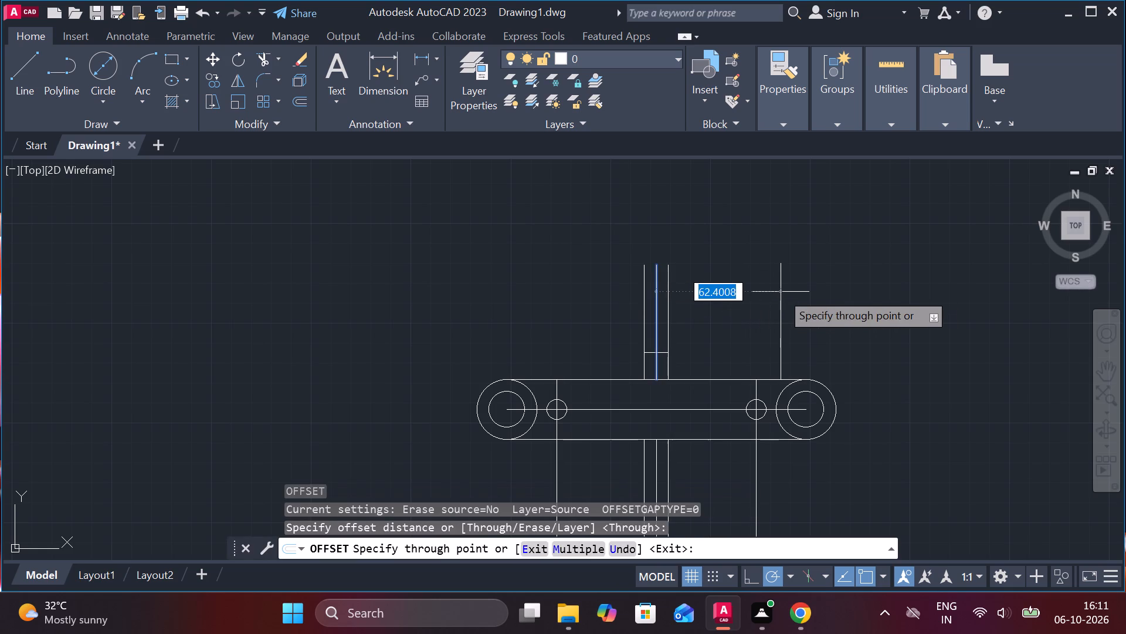
type("90")
key("Return")
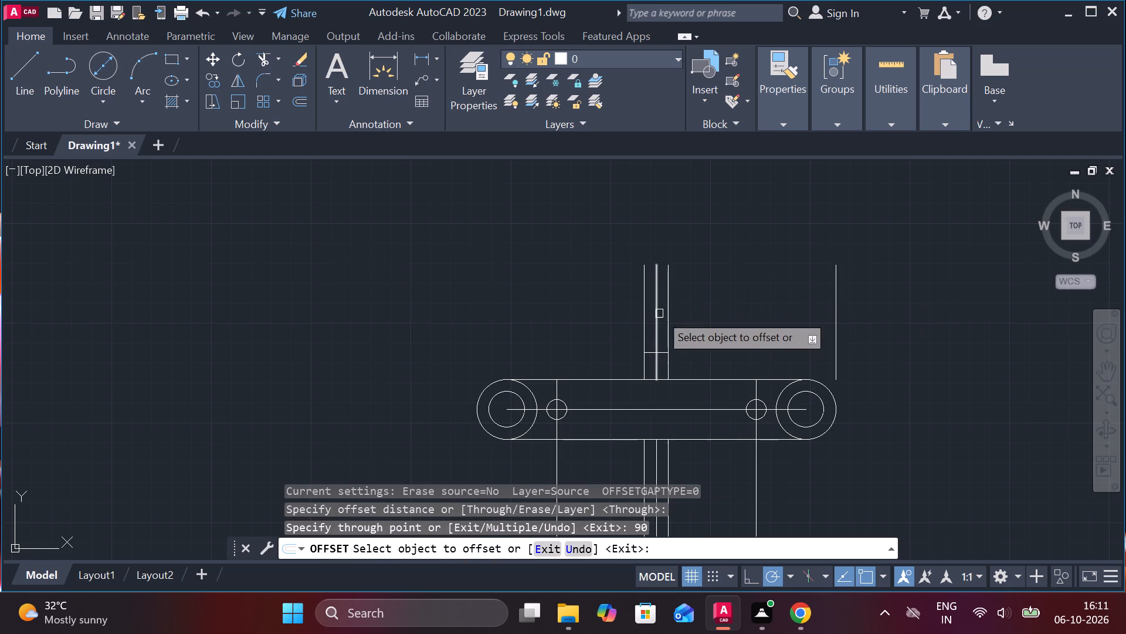
left_click(656, 313)
type("90")
key("Return")
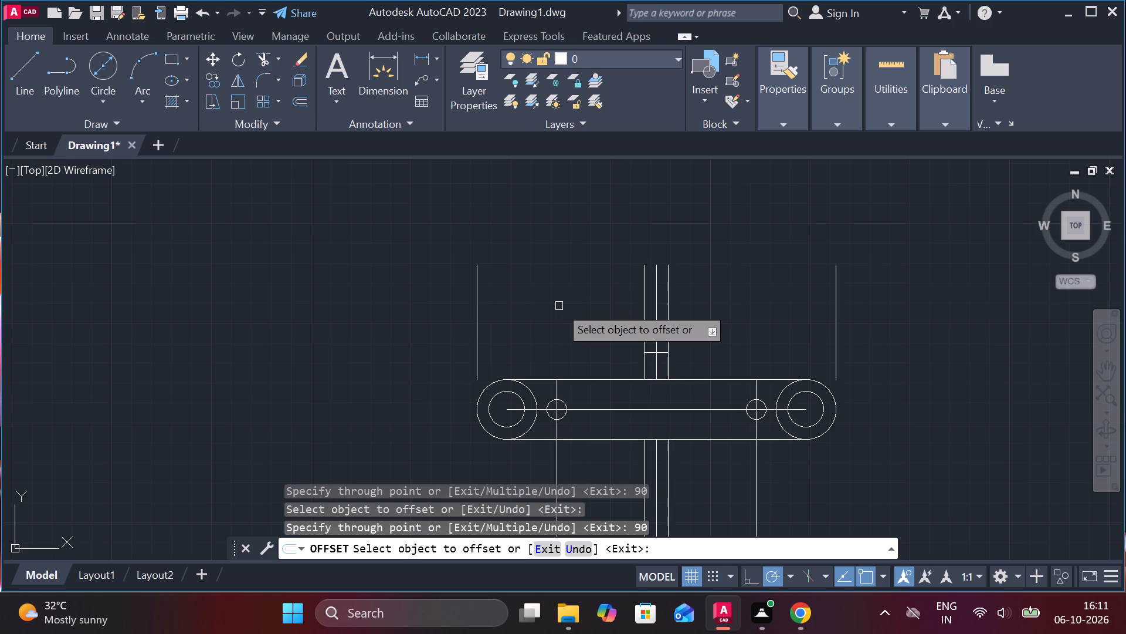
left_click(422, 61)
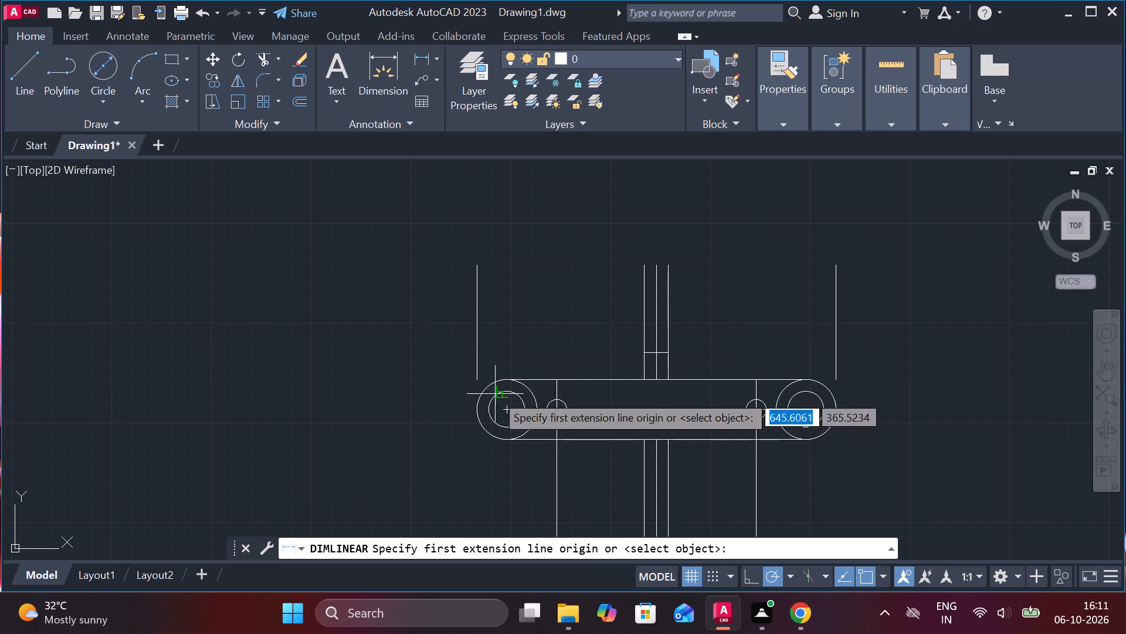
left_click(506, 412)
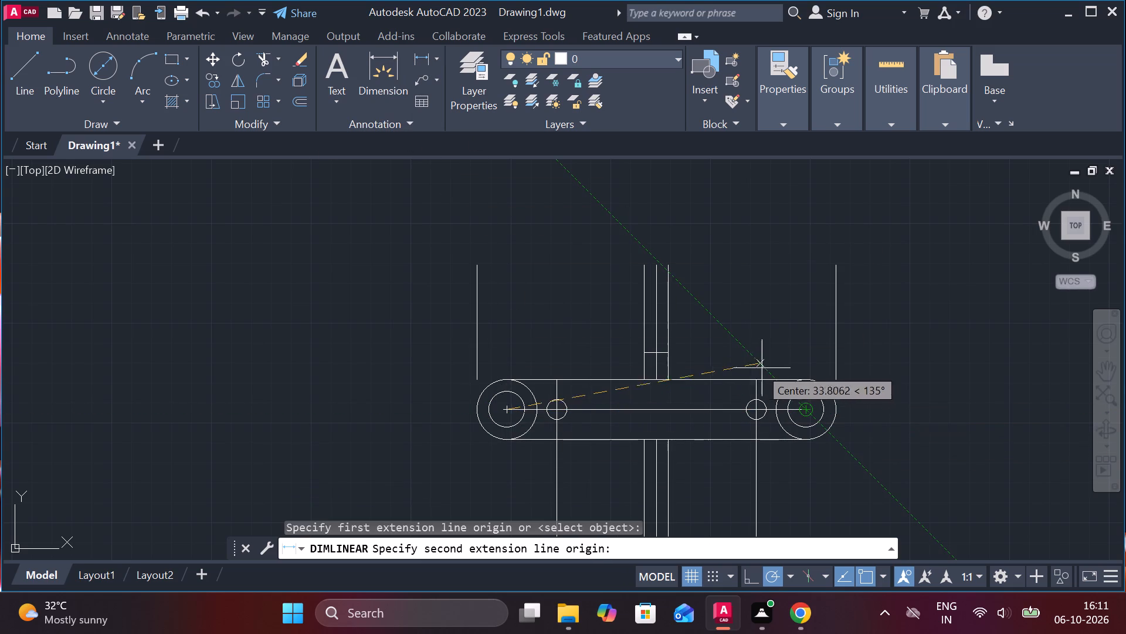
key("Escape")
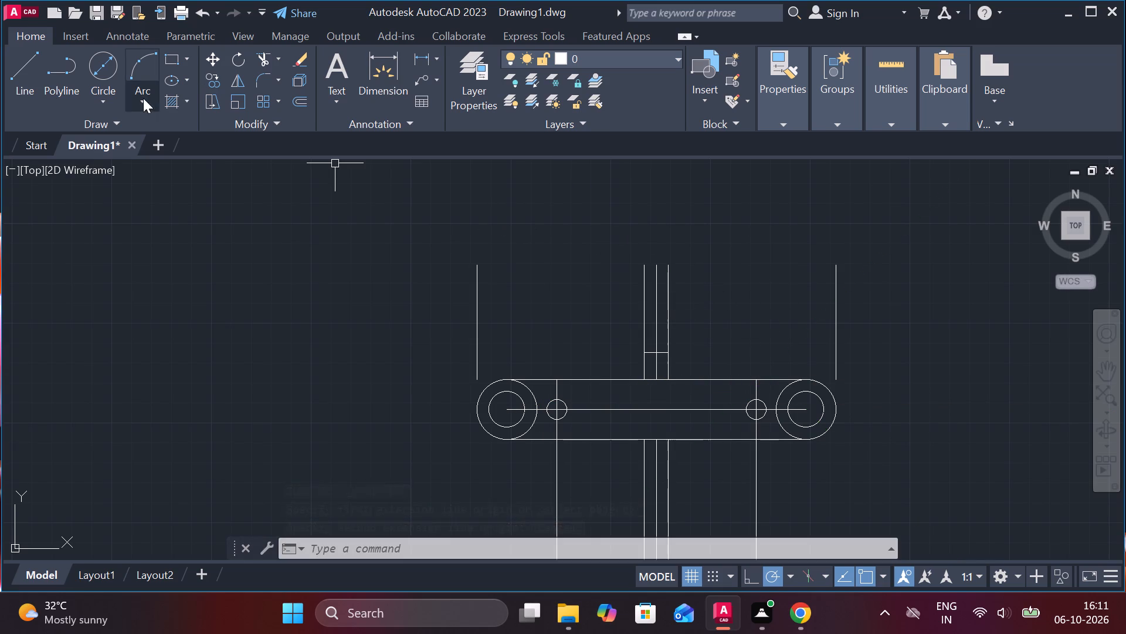
Draw a 30 by 30 square in the free space just above the central vertical lines.
left_click(171, 59)
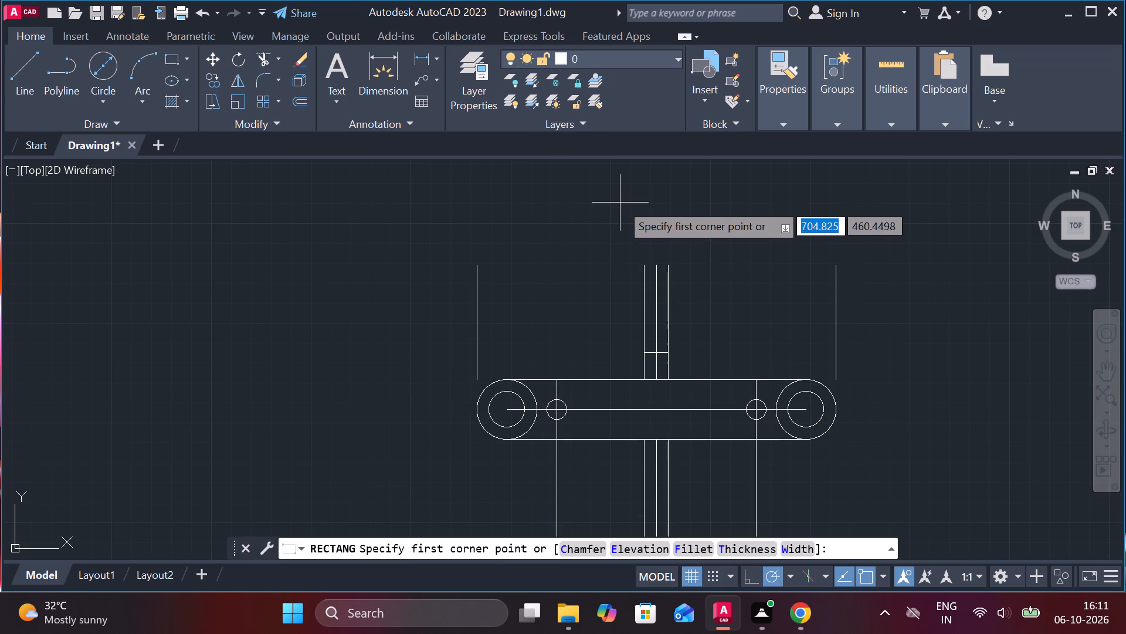
left_click(612, 198)
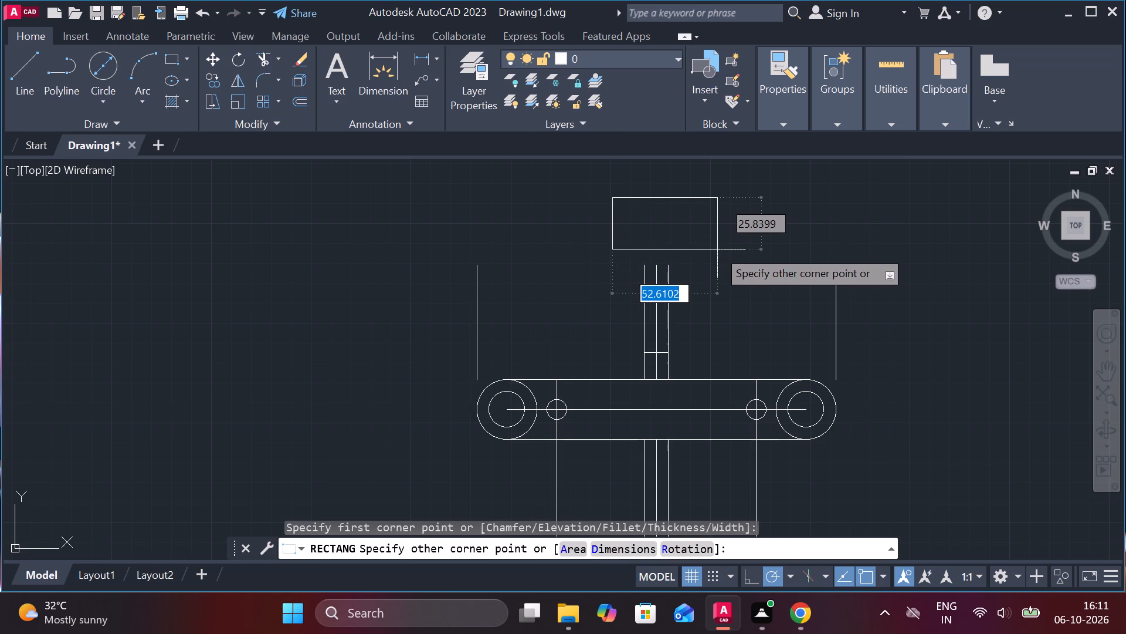
type("30")
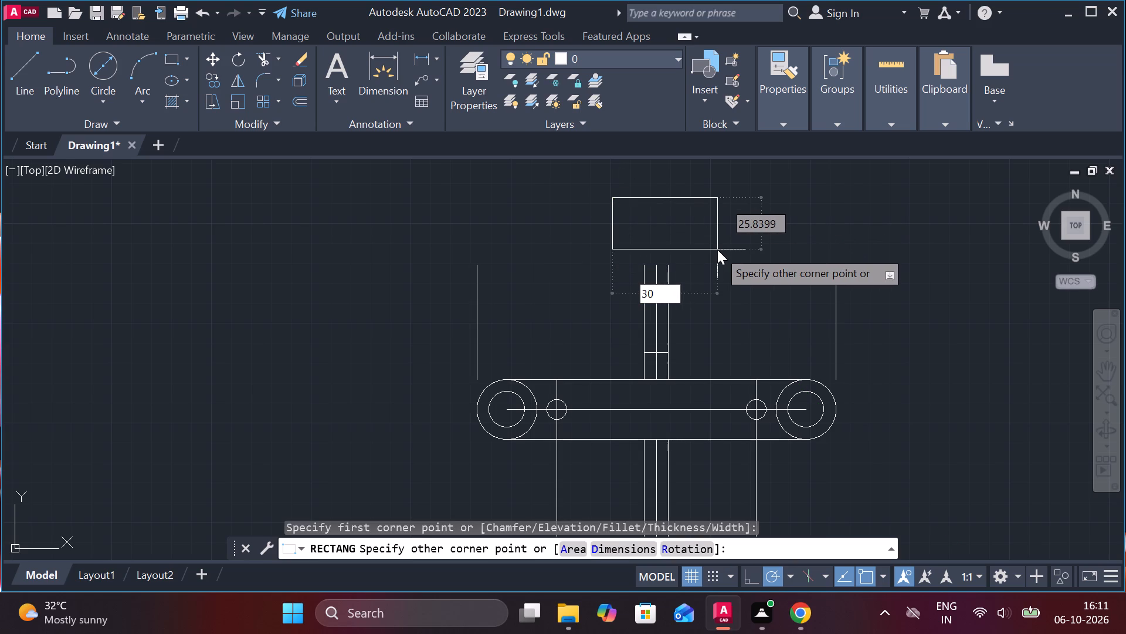
key("Tab")
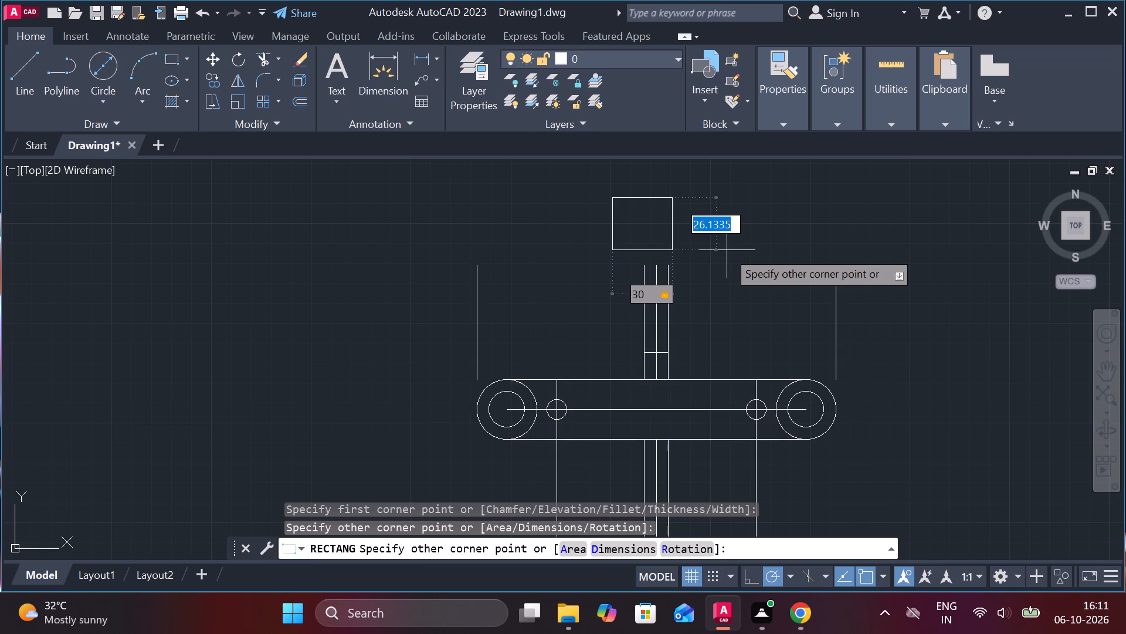
type("30")
key("Return")
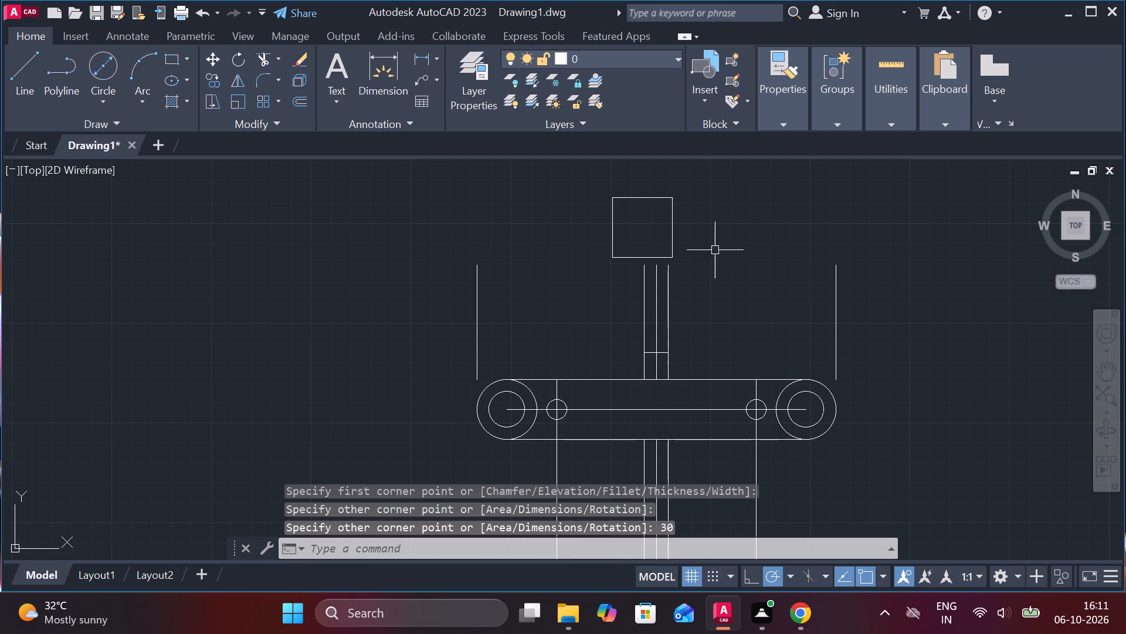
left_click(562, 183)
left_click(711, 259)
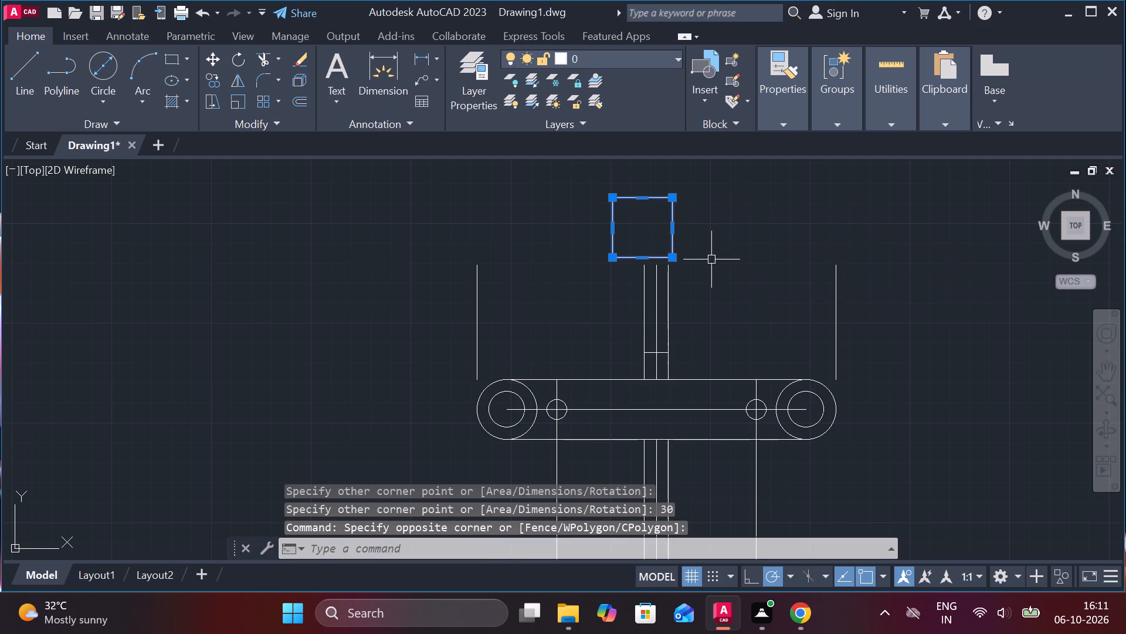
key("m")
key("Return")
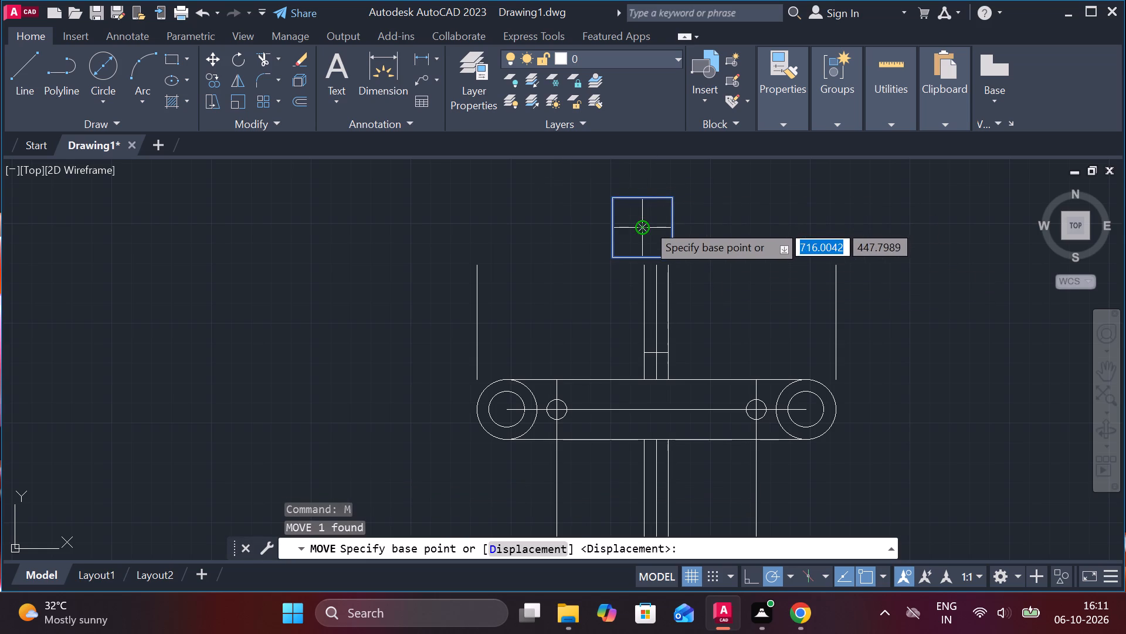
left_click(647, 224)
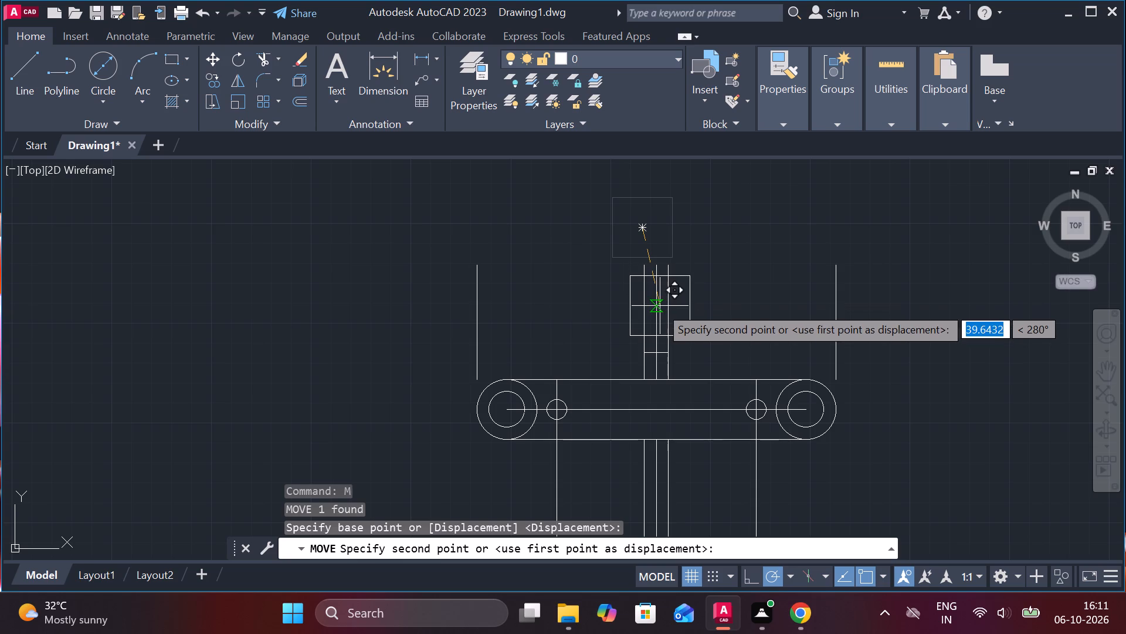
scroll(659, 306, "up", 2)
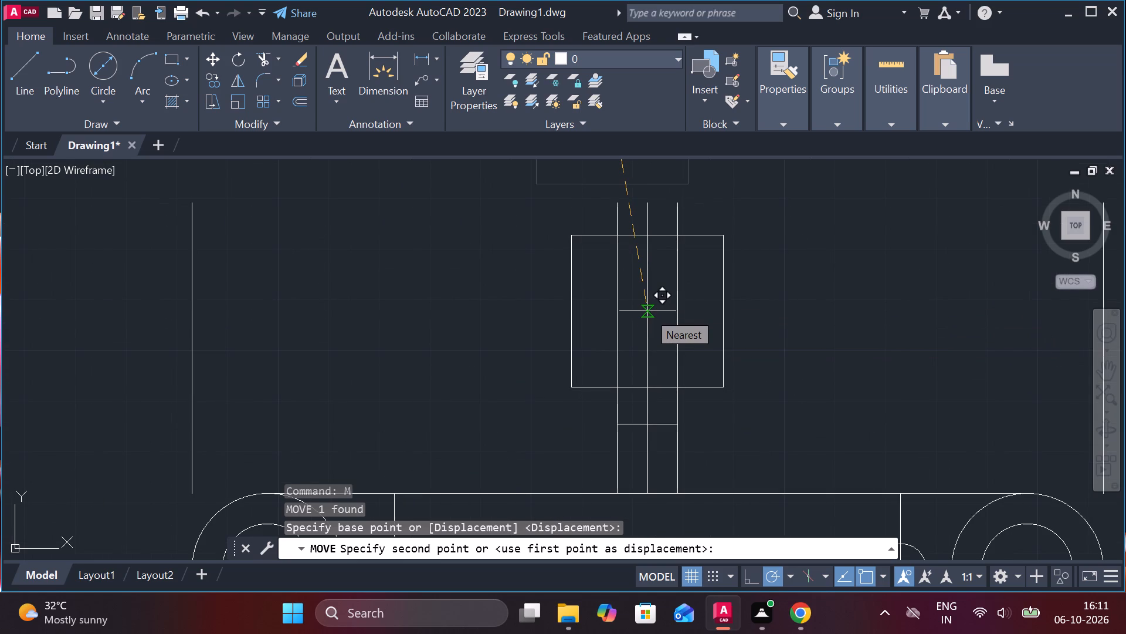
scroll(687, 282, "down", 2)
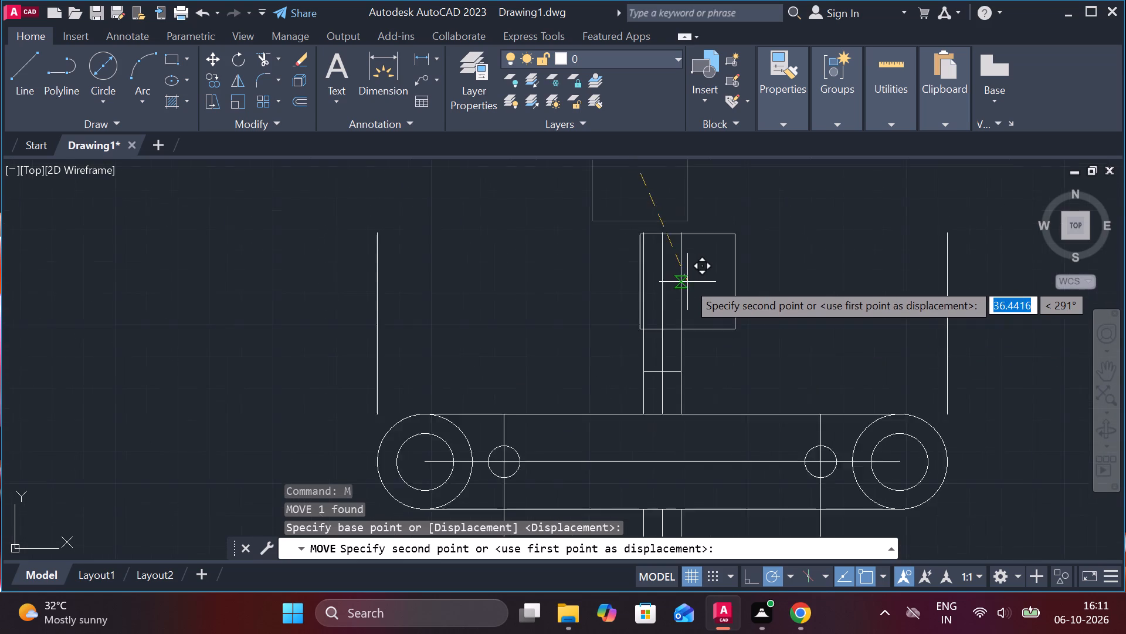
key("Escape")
Draw a short horizontal line to the right from the lowest point of the V-shaped tip.
scroll(719, 255, "down", 1)
middle_click_drag(734, 273, 683, 229)
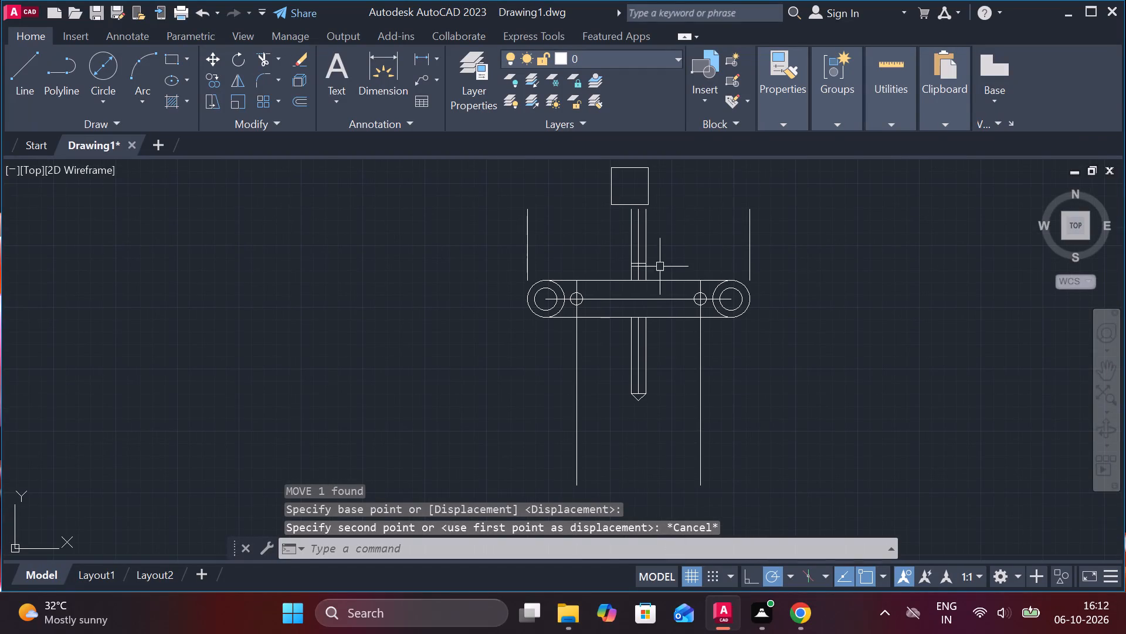
scroll(680, 403, "up", 1)
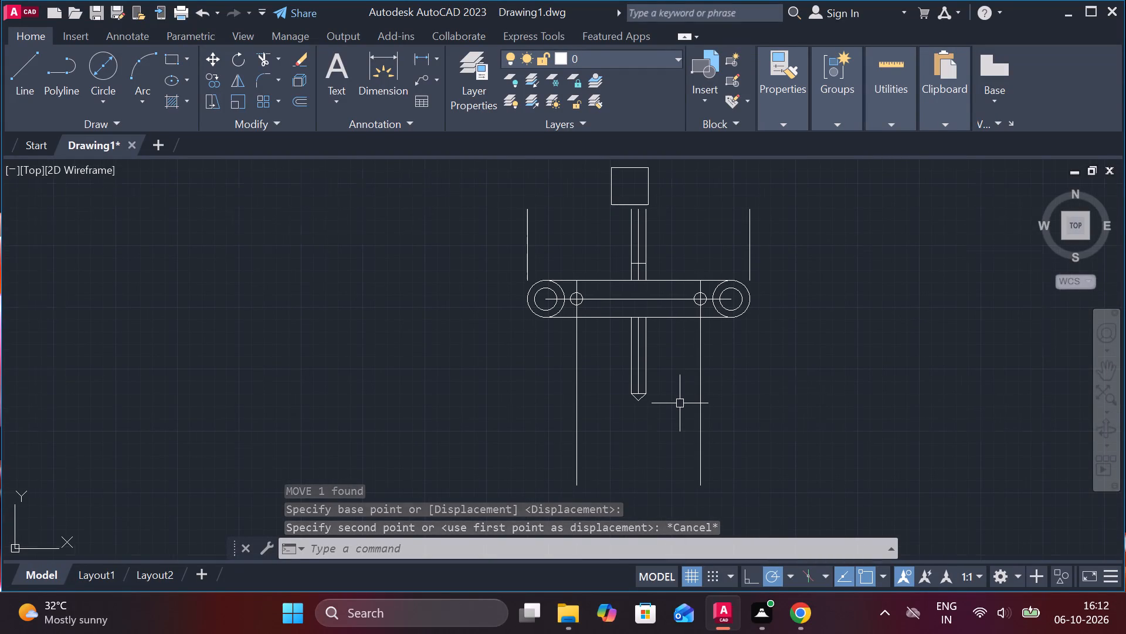
scroll(680, 403, "up", 1)
key("l")
key("Return")
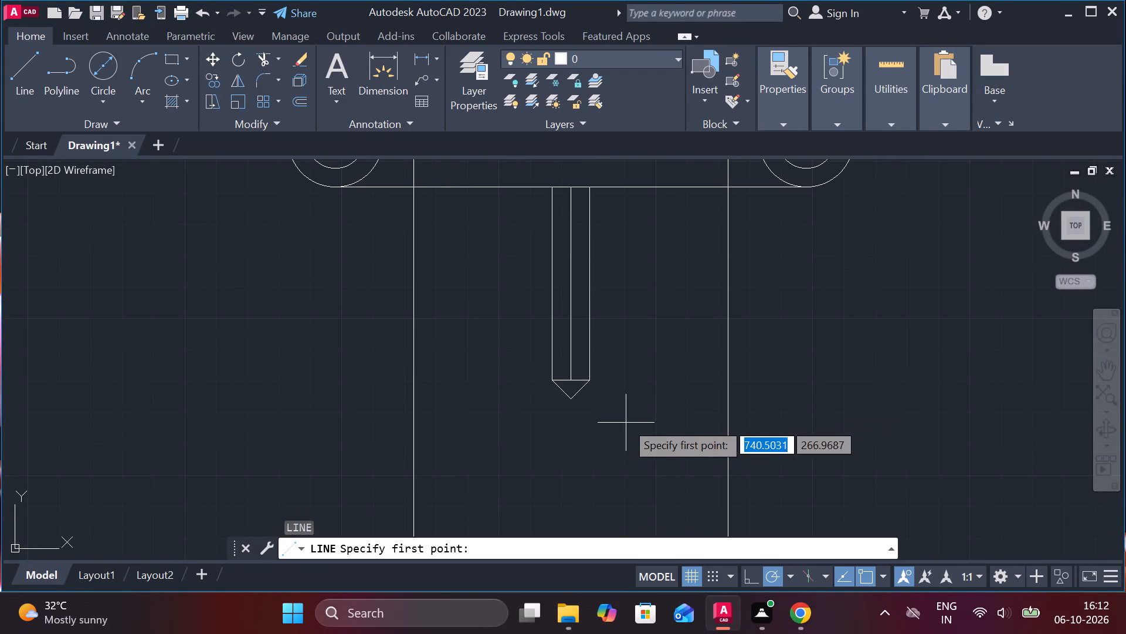
left_click(575, 403)
left_click(669, 411)
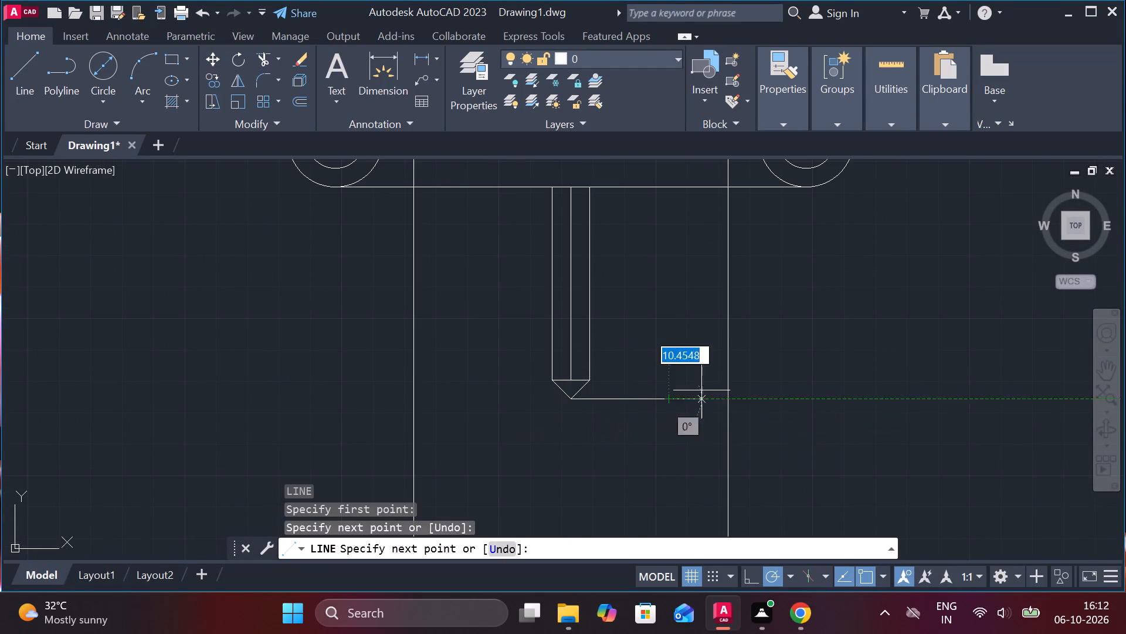
key("Escape")
Offset the horizontal line at the V-shaped tip upward by 140.
left_click(643, 400)
key("o")
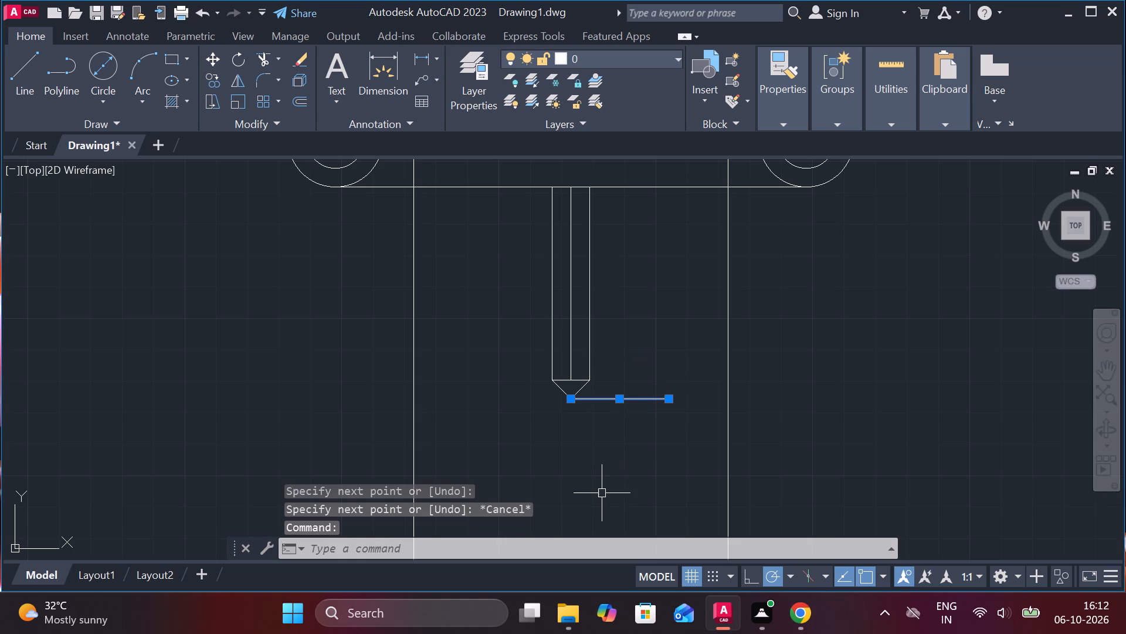
key("Return")
key("Return")
scroll(643, 266, "down", 1)
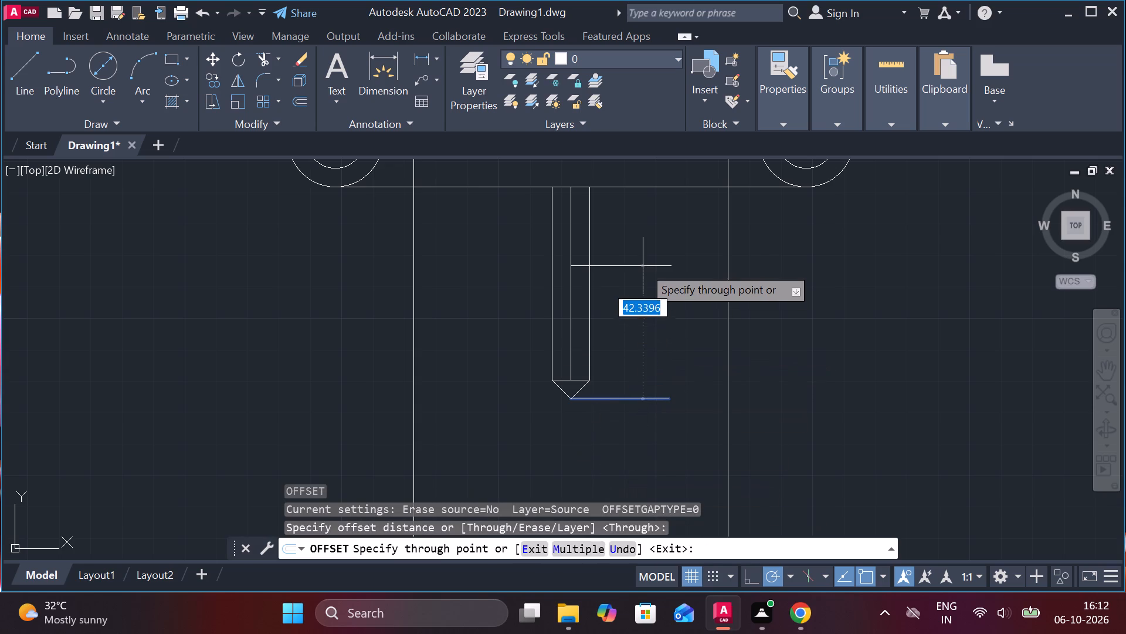
scroll(643, 266, "down", 1)
middle_click_drag(645, 273, 640, 429)
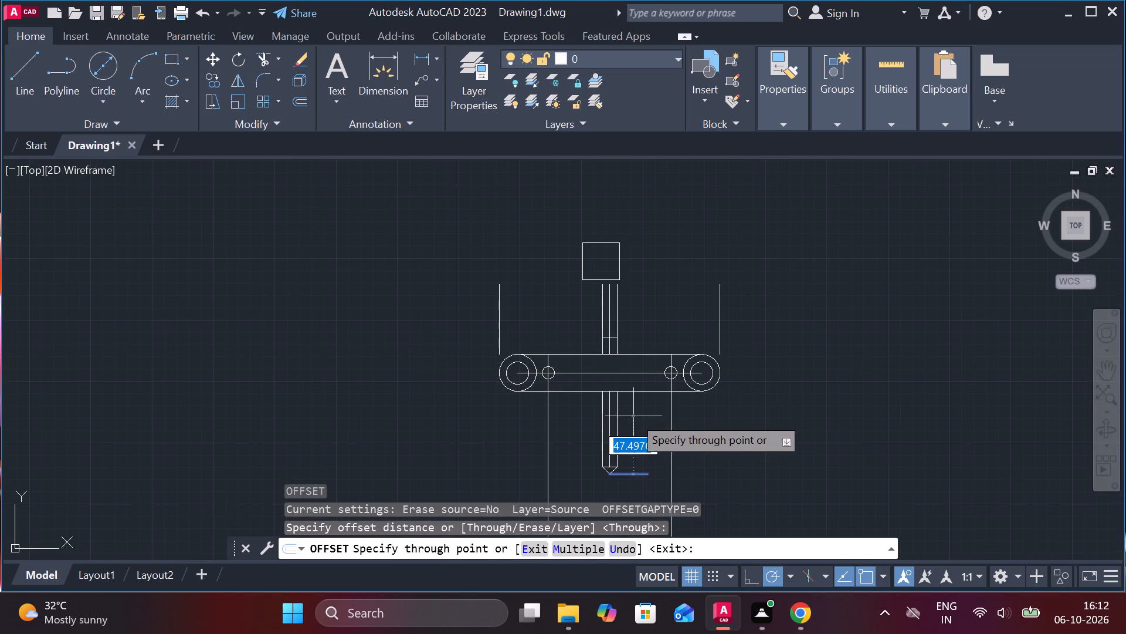
type("14")
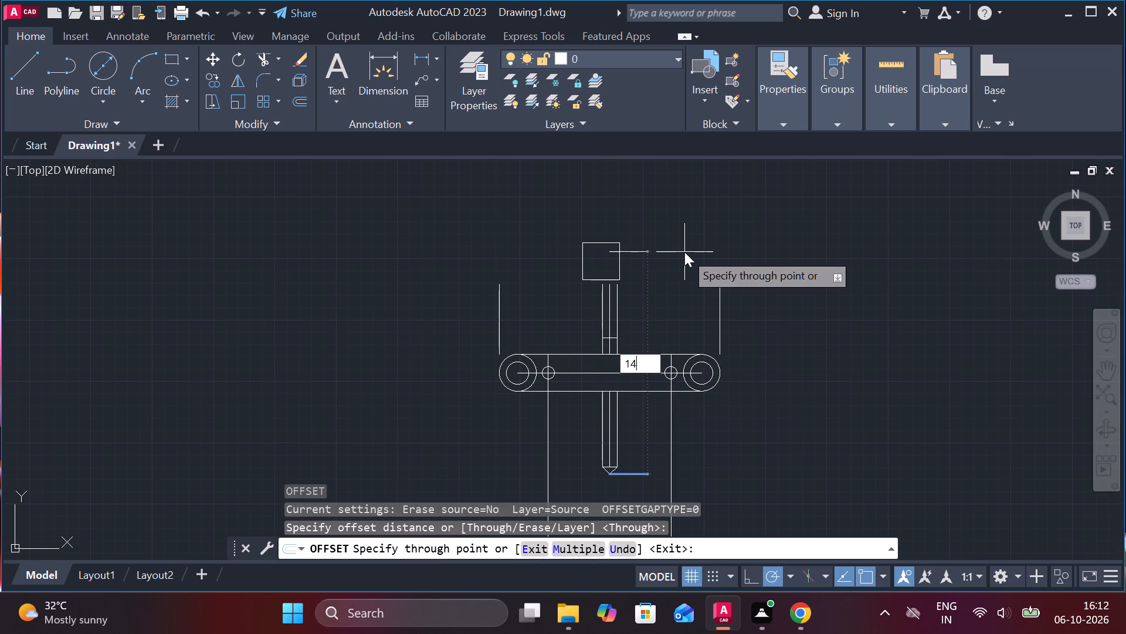
key("0")
key("Return")
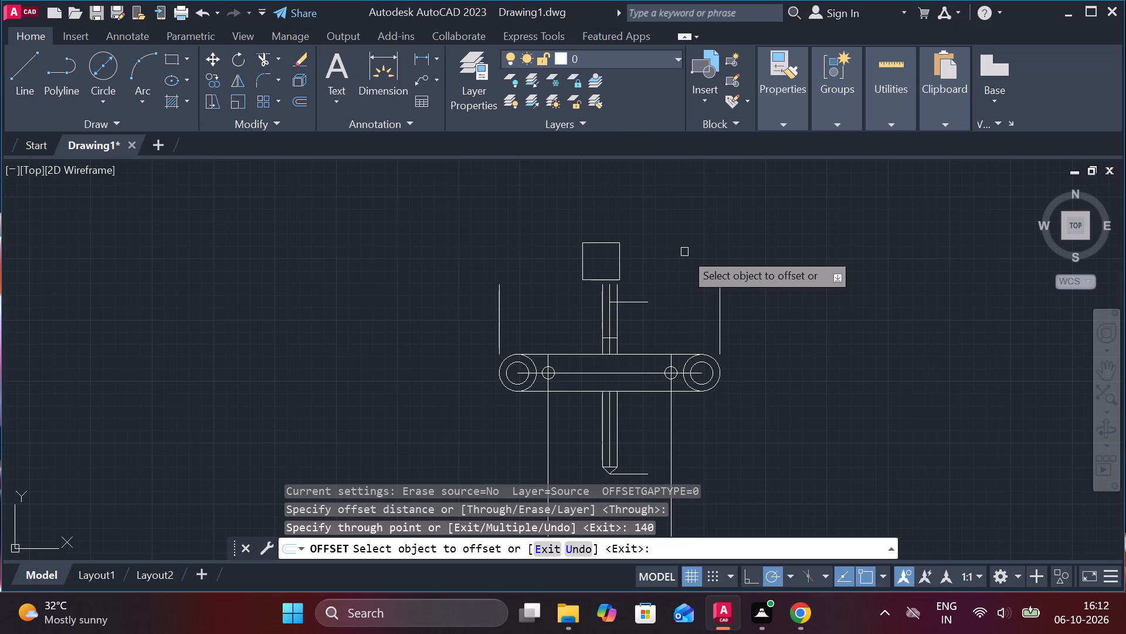
key("Escape")
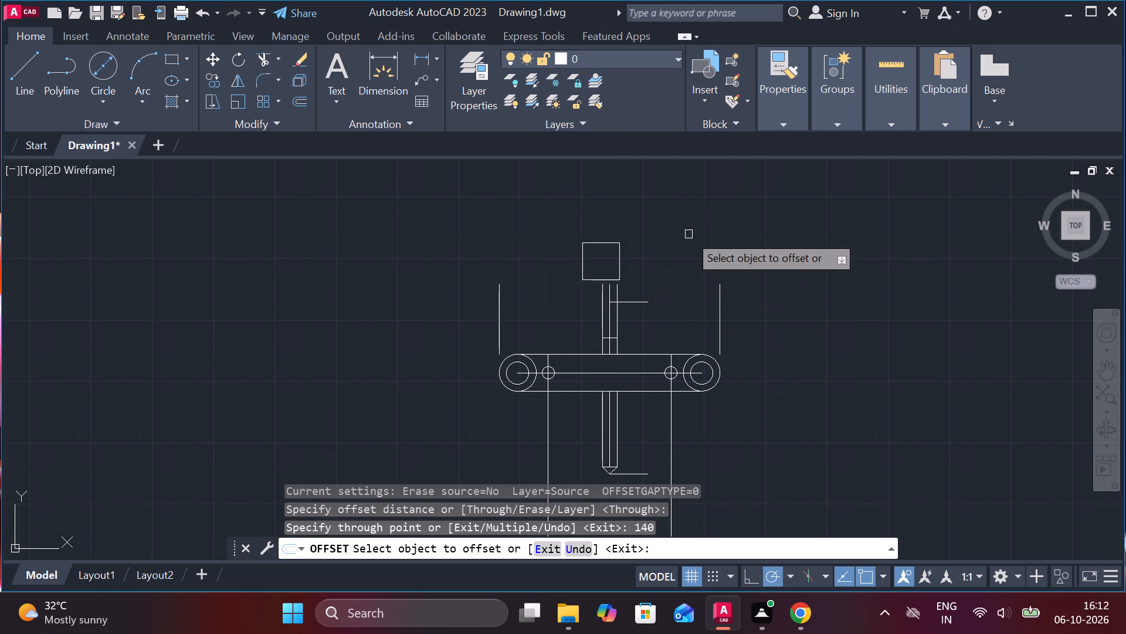
Stretch the left end of the upper offset line leftward across the three central vertical lines.
scroll(677, 274, "up", 2)
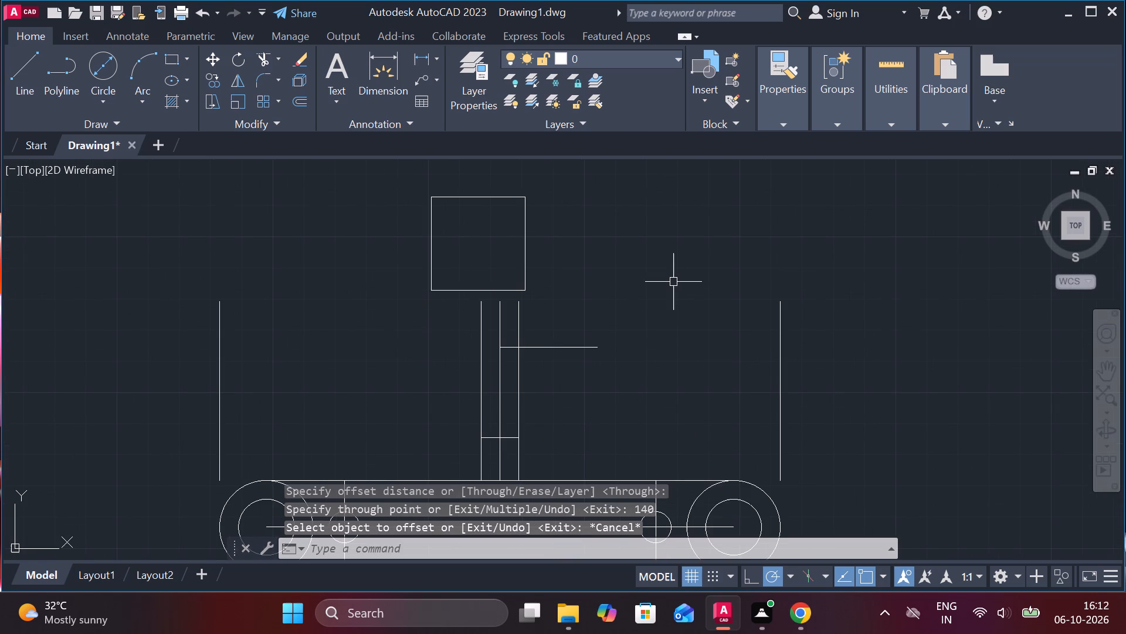
left_click(586, 349)
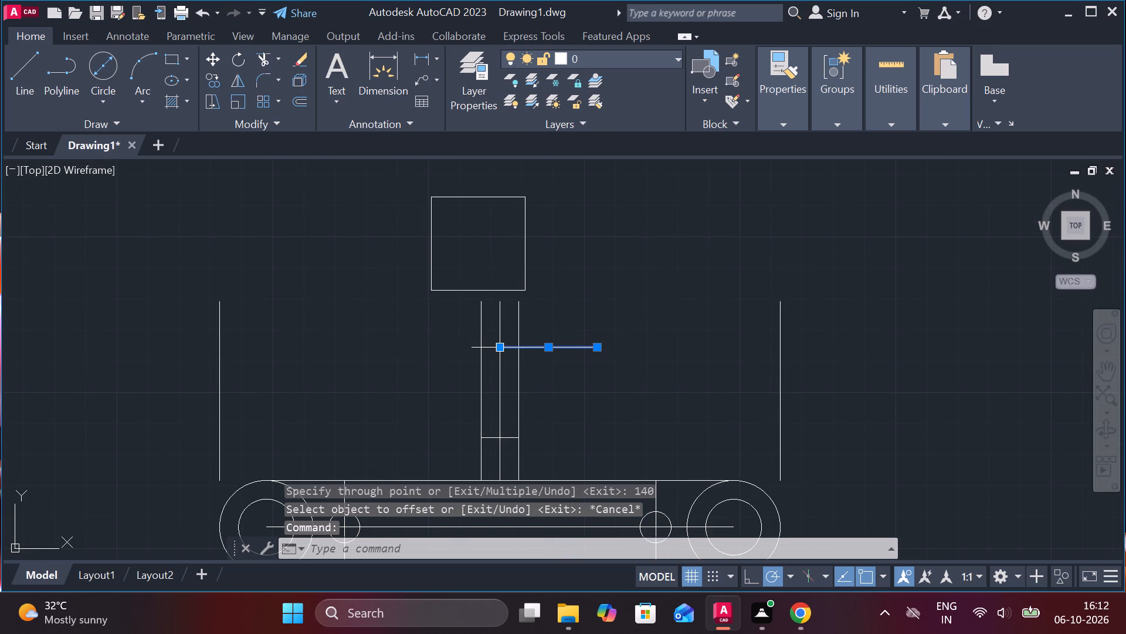
left_click(501, 348)
left_click(406, 342)
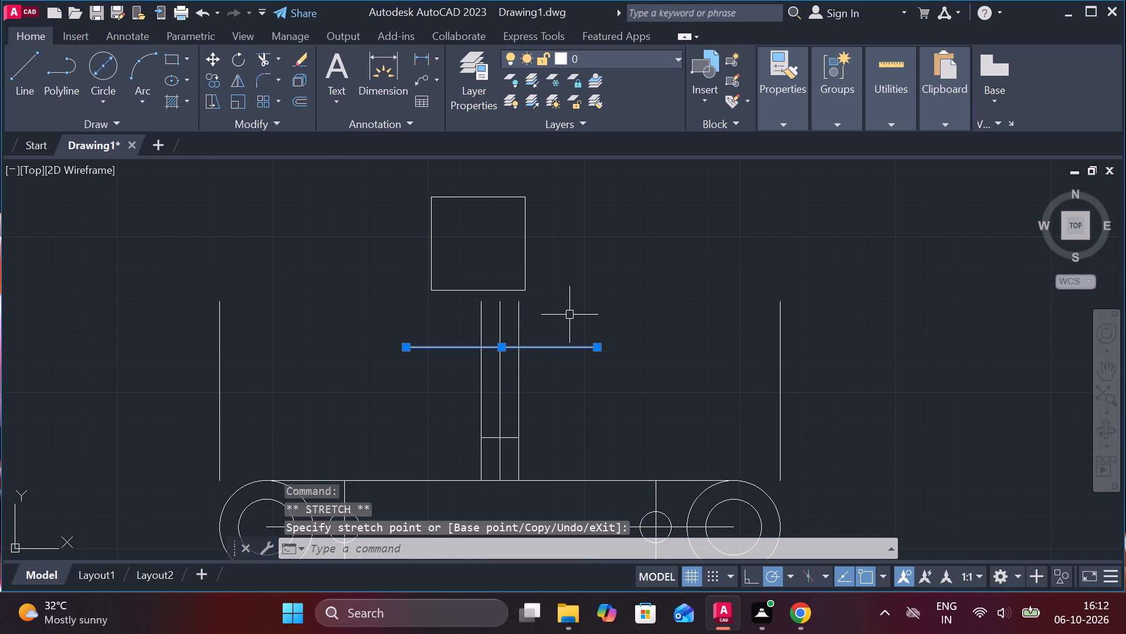
key("Escape")
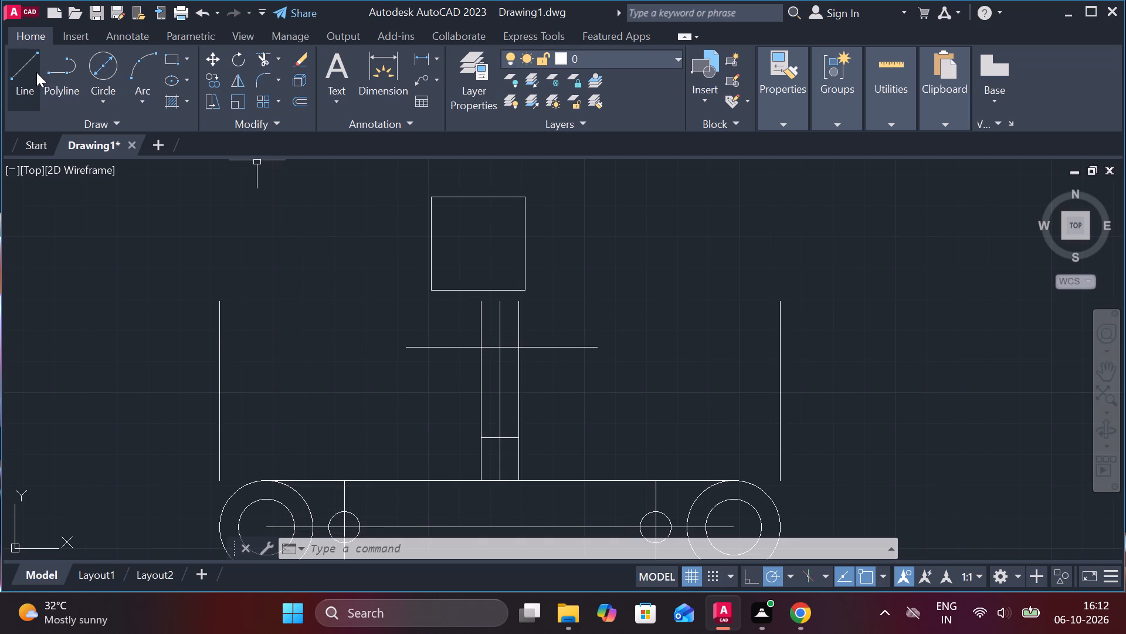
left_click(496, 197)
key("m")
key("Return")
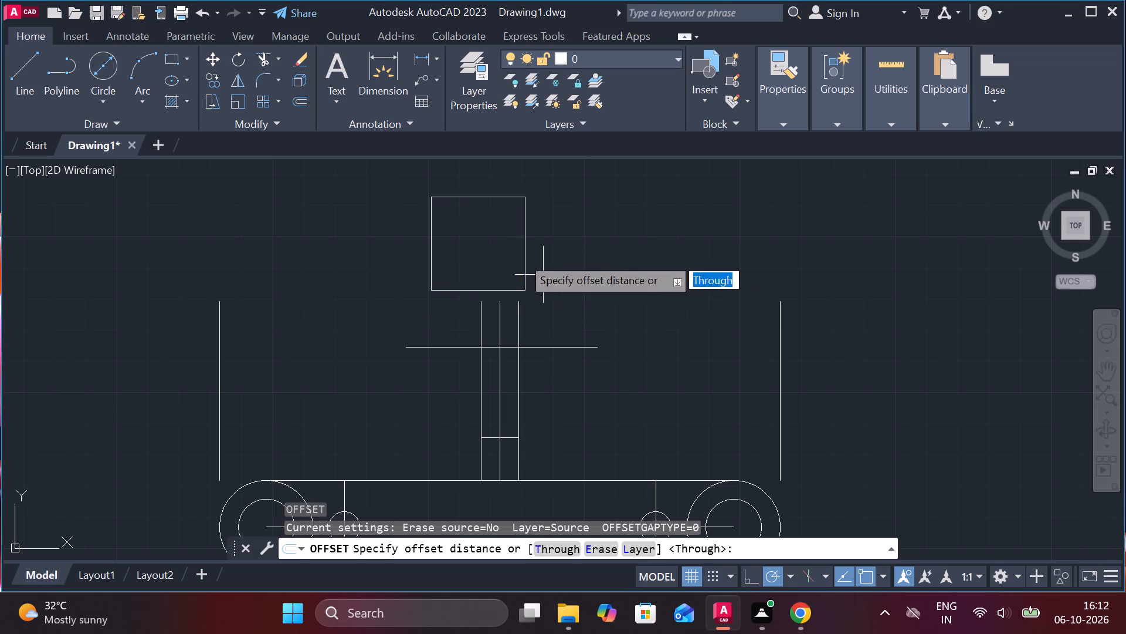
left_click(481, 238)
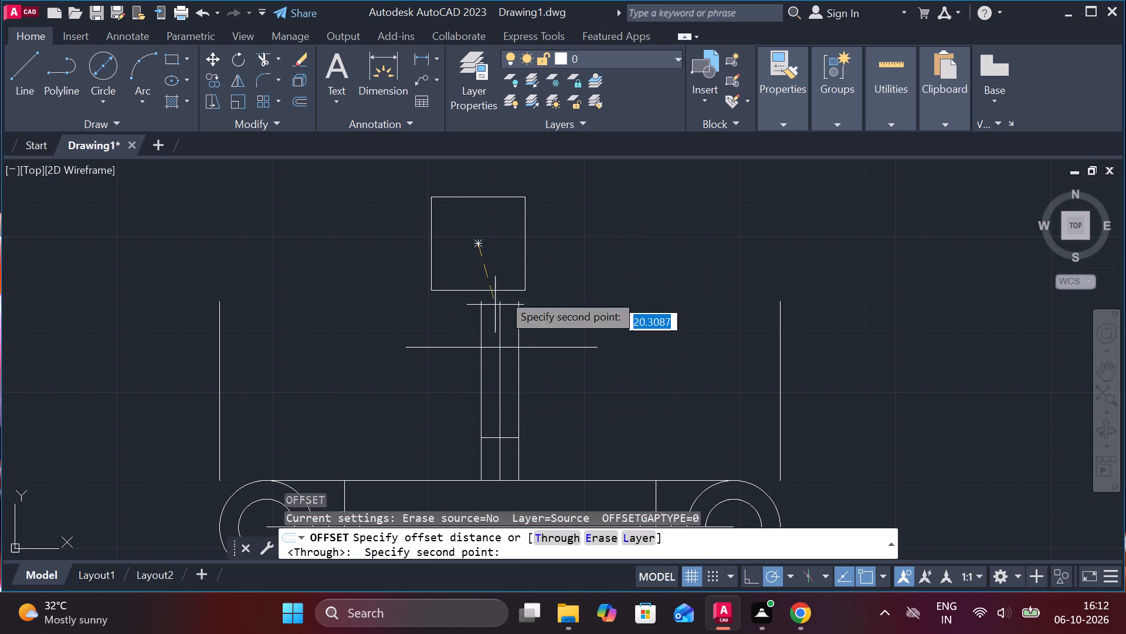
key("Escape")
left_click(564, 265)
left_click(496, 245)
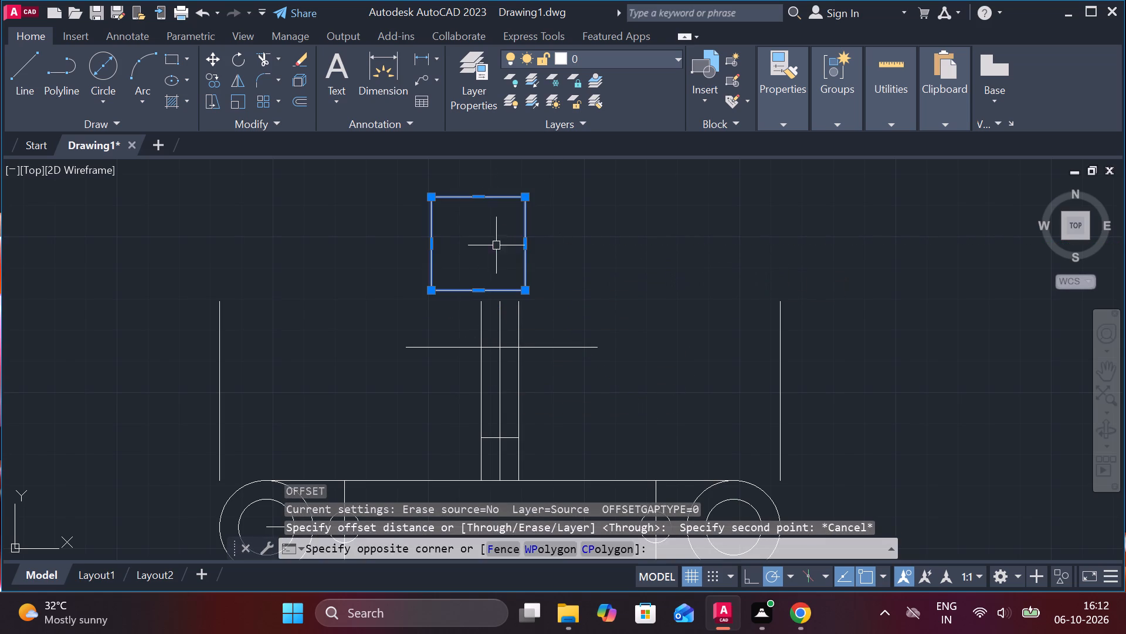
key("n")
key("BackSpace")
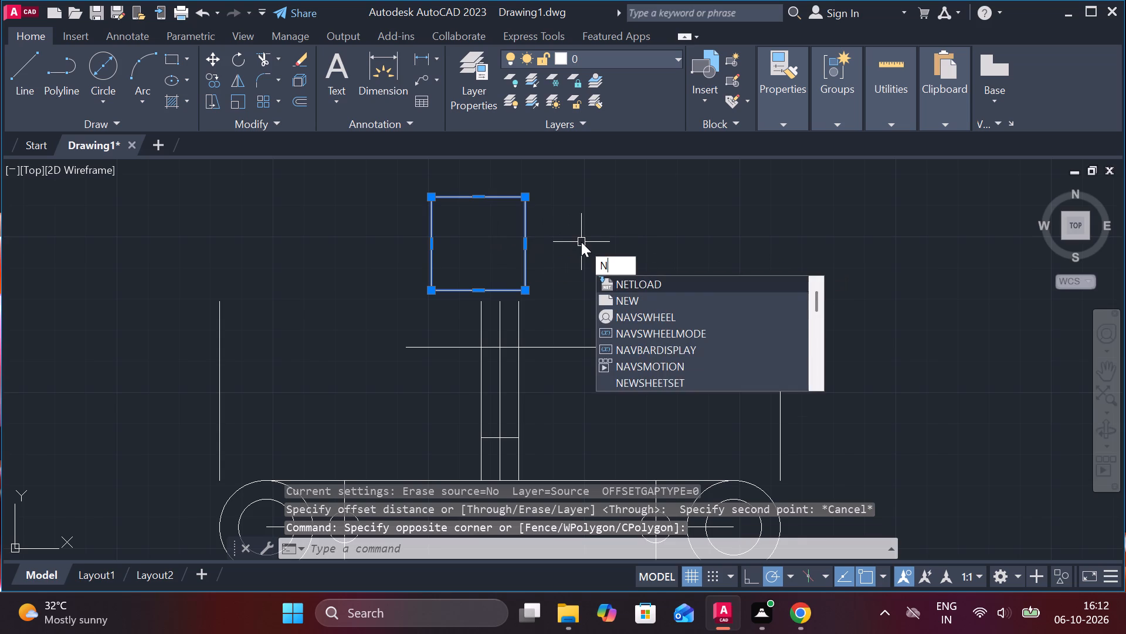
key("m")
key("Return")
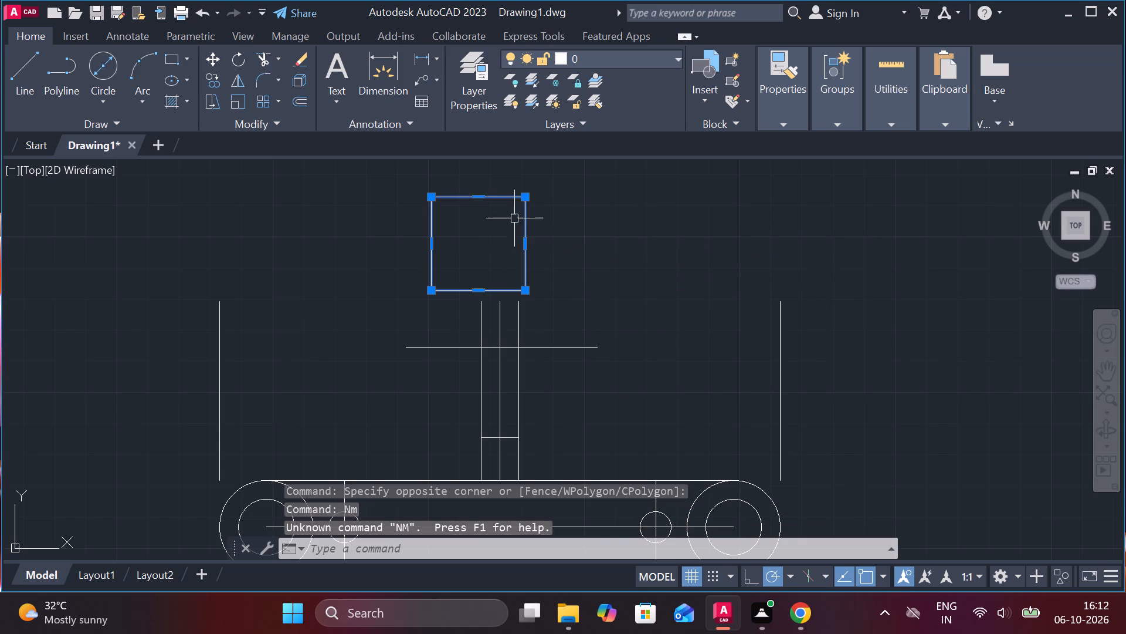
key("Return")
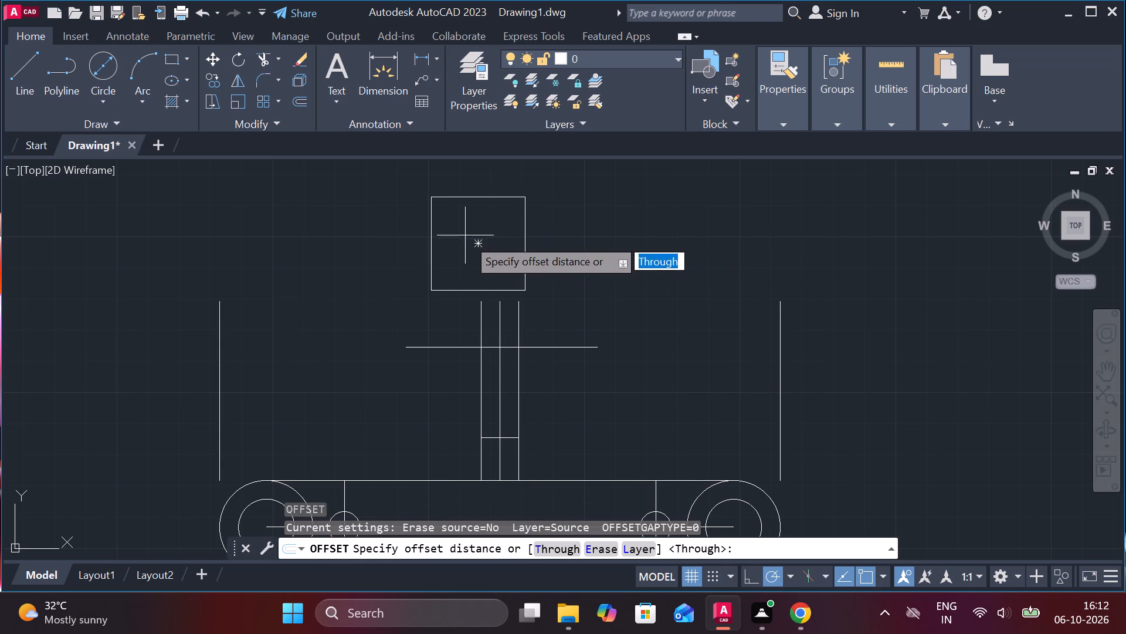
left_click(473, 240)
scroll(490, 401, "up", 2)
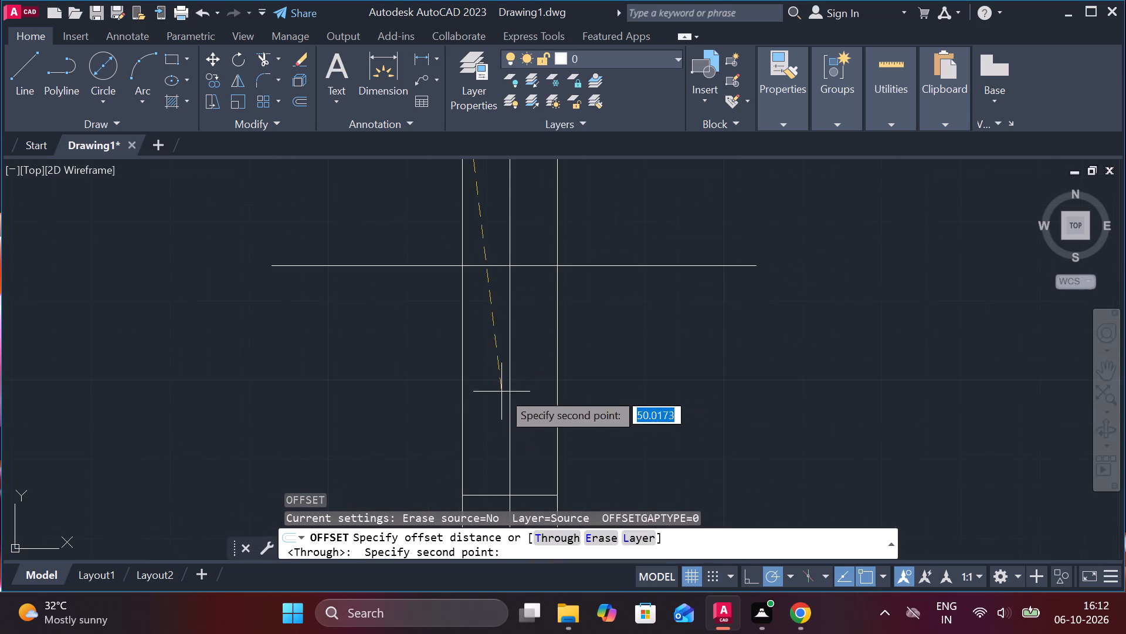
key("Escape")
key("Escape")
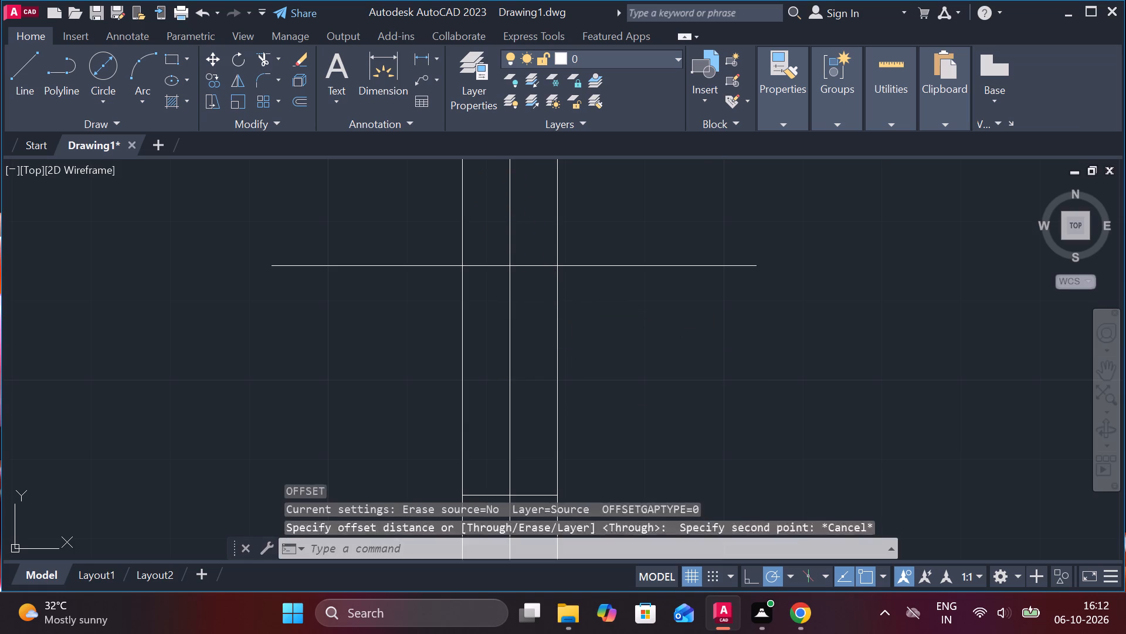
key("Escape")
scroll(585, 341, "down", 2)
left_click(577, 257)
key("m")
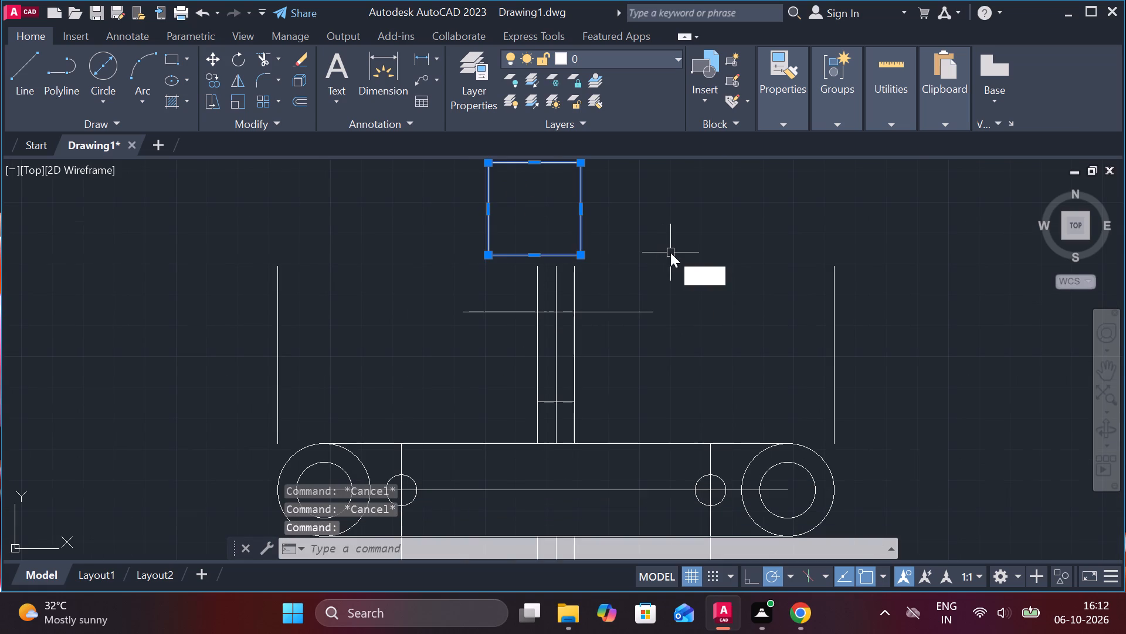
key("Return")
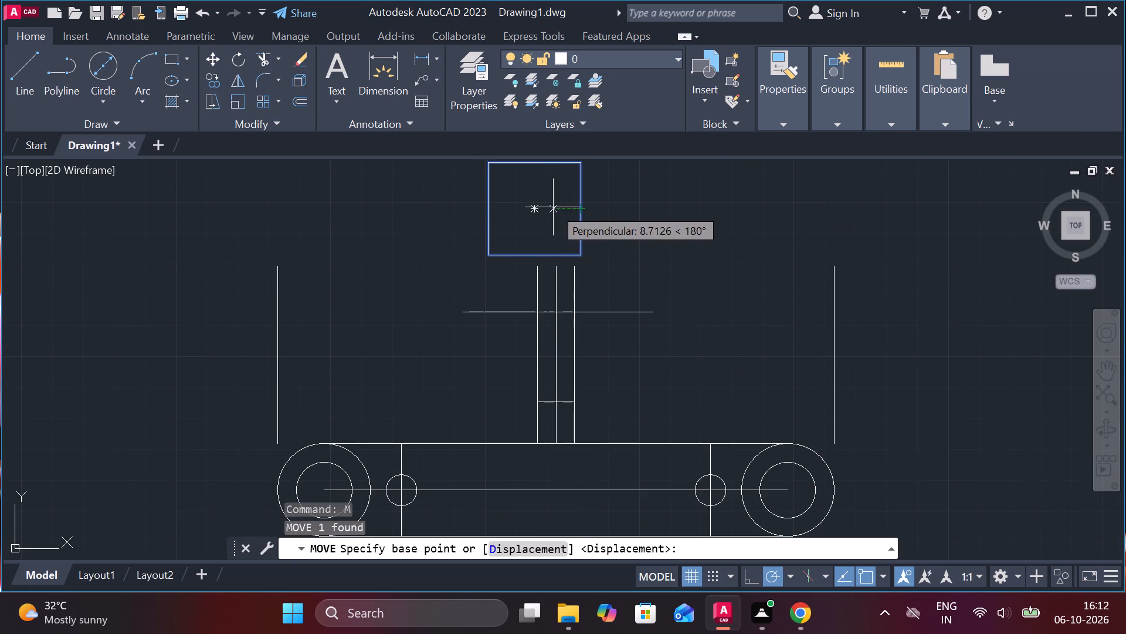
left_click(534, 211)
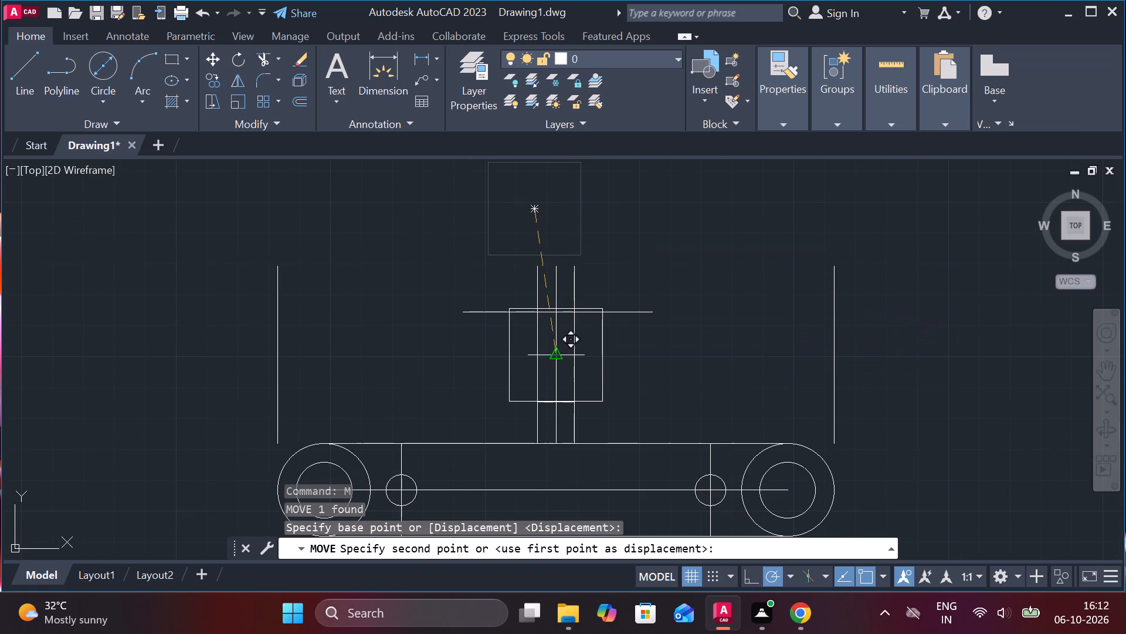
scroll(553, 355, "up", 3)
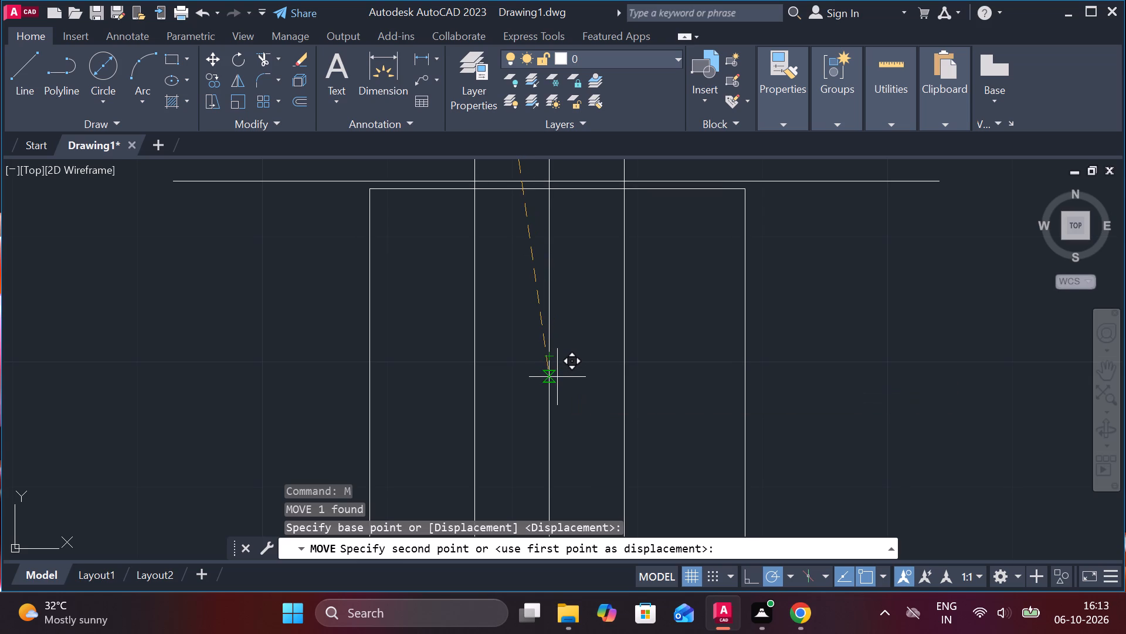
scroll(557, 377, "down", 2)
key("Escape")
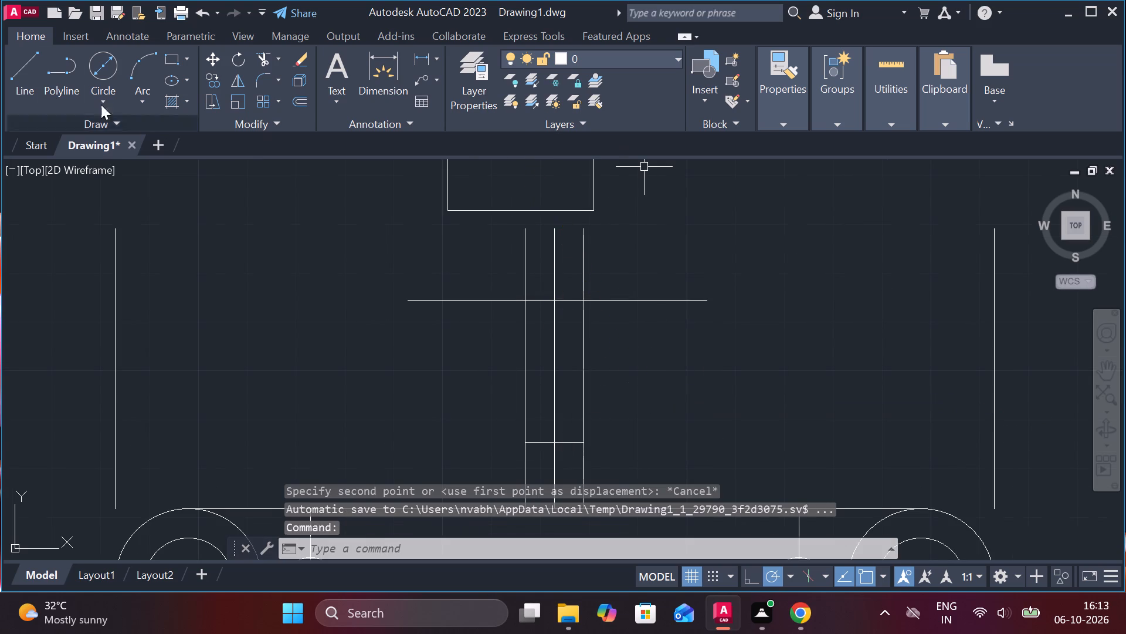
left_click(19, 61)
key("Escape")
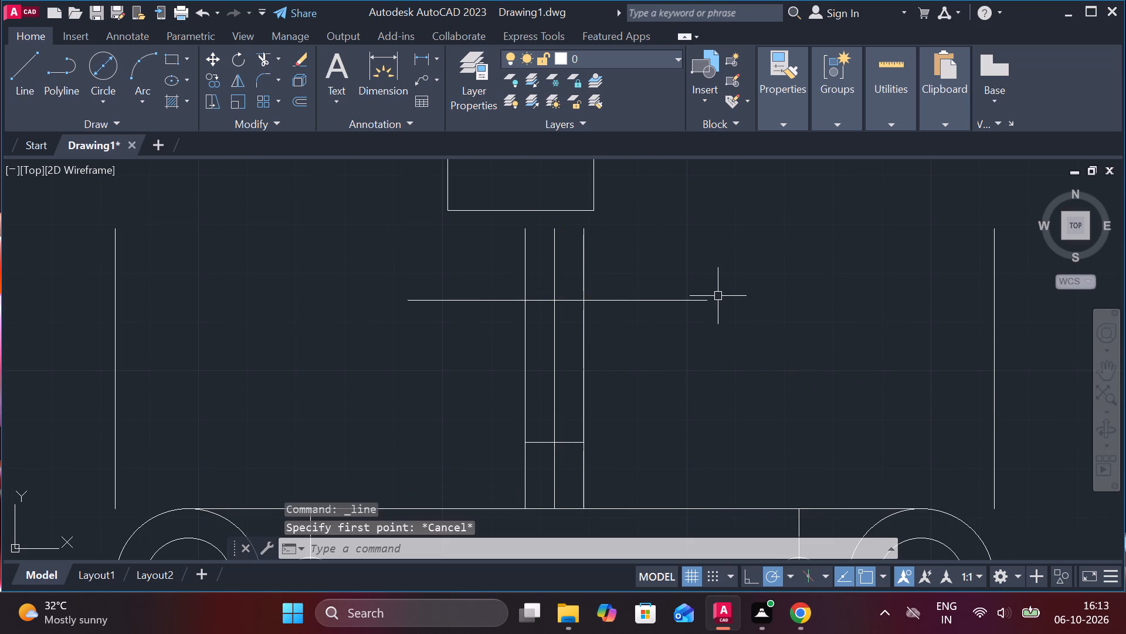
Trim the three central vertical lines above the upper horizontal line, and that line's overhangs on both sides of them.
type("tr")
key("Return")
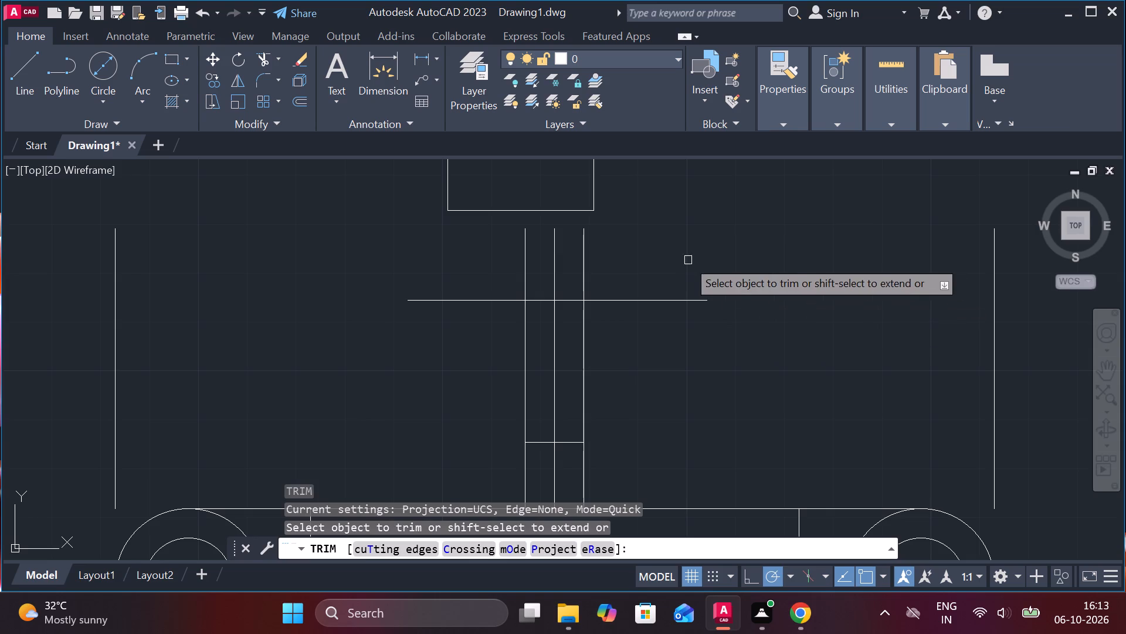
left_click_drag(674, 252, 452, 252)
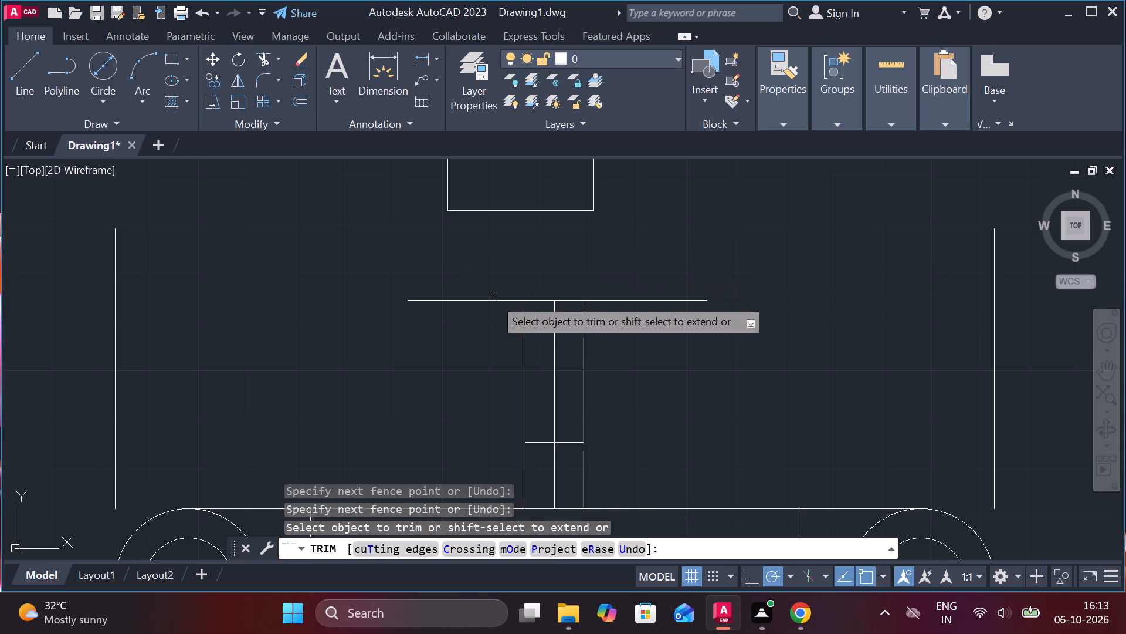
left_click(491, 303)
left_click(622, 303)
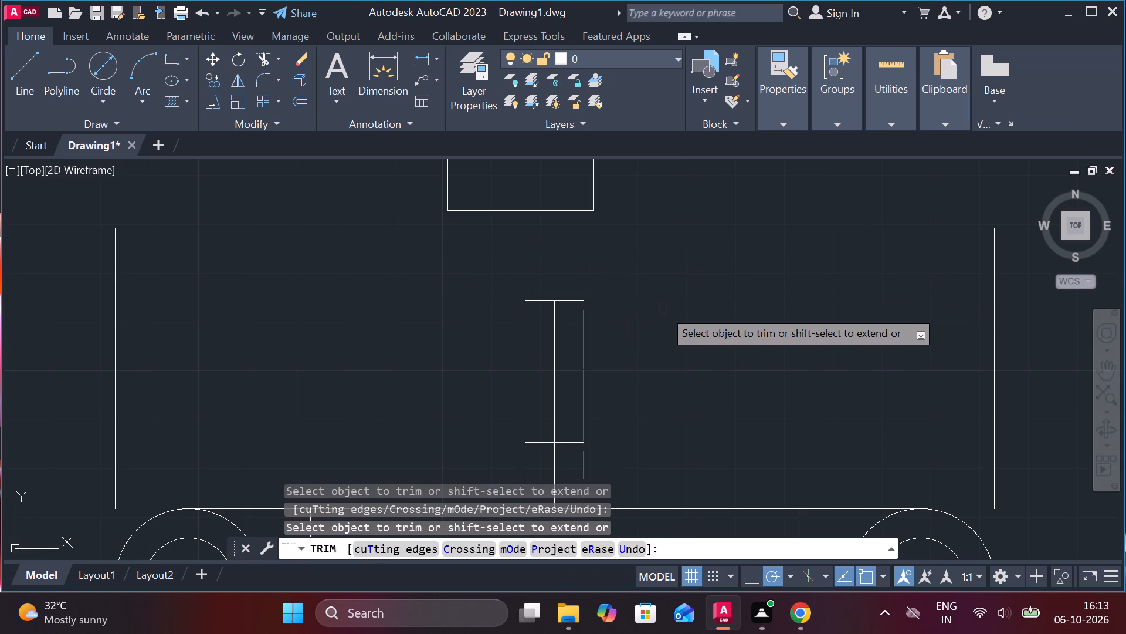
scroll(663, 309, "down", 1)
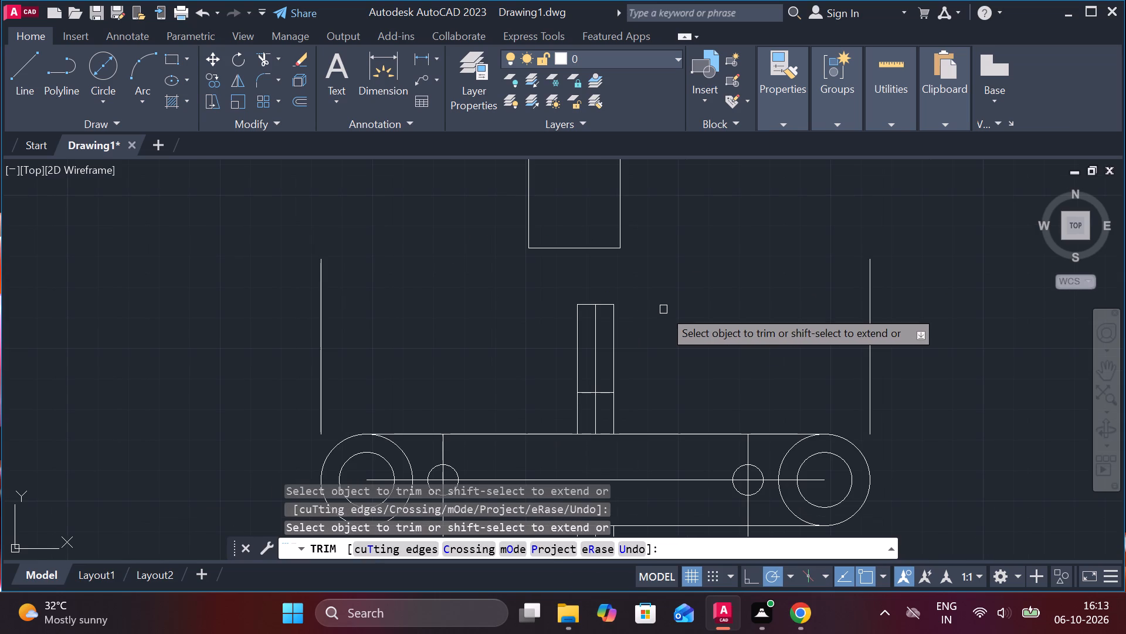
key("Escape")
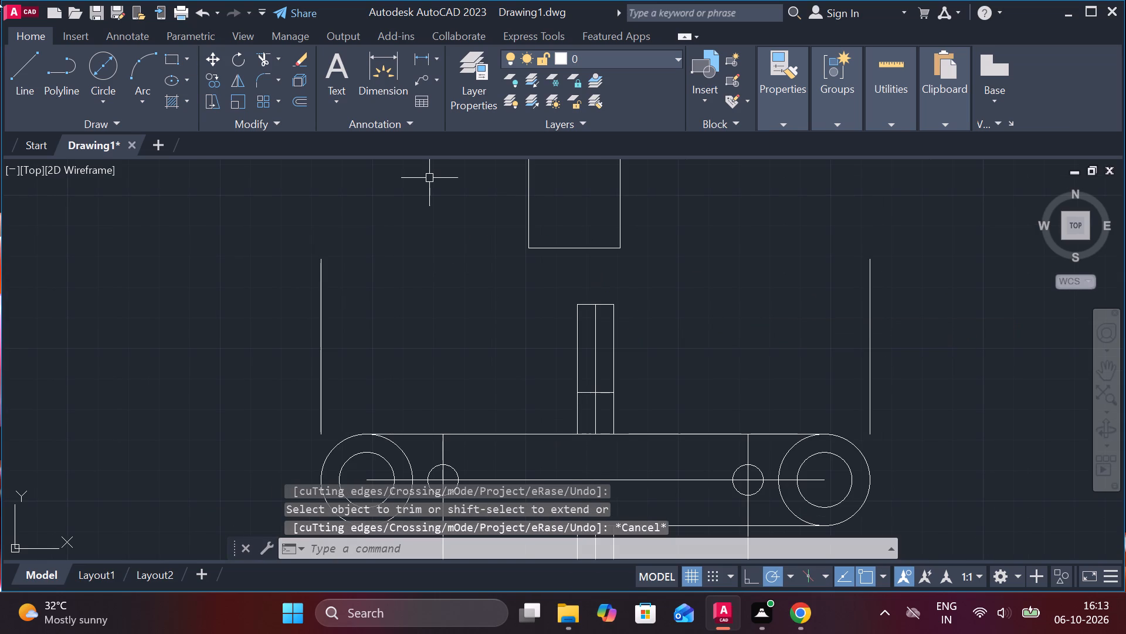
Draw a 50 by 20 rectangular head with lines from the midpoint of the central feature's top edge, centred on it and extending downward.
left_click(25, 63)
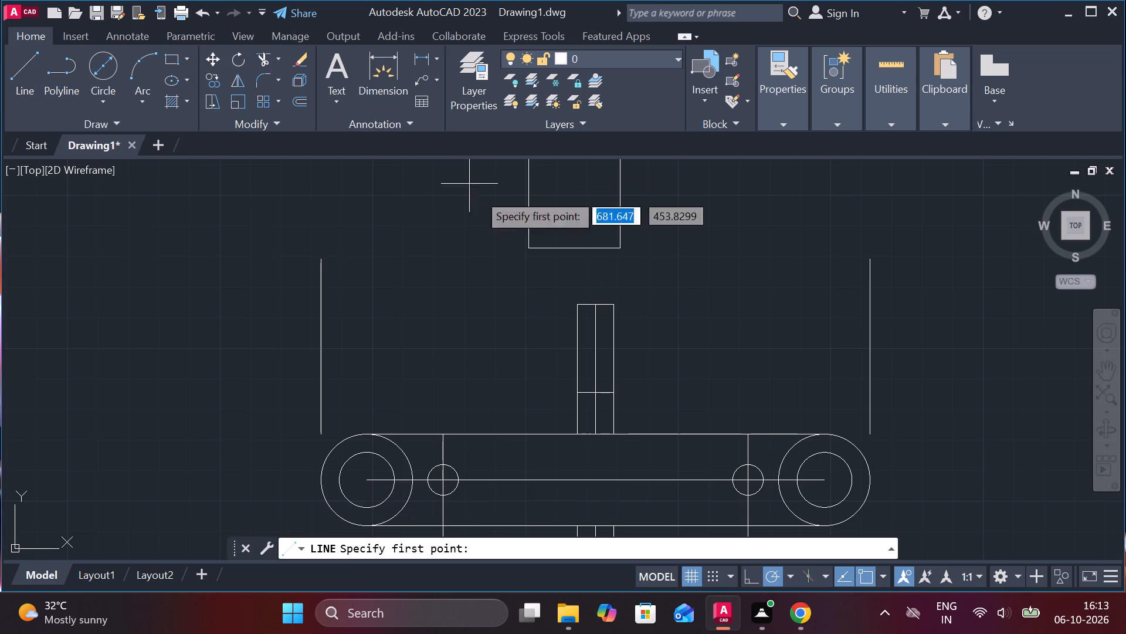
left_click(593, 306)
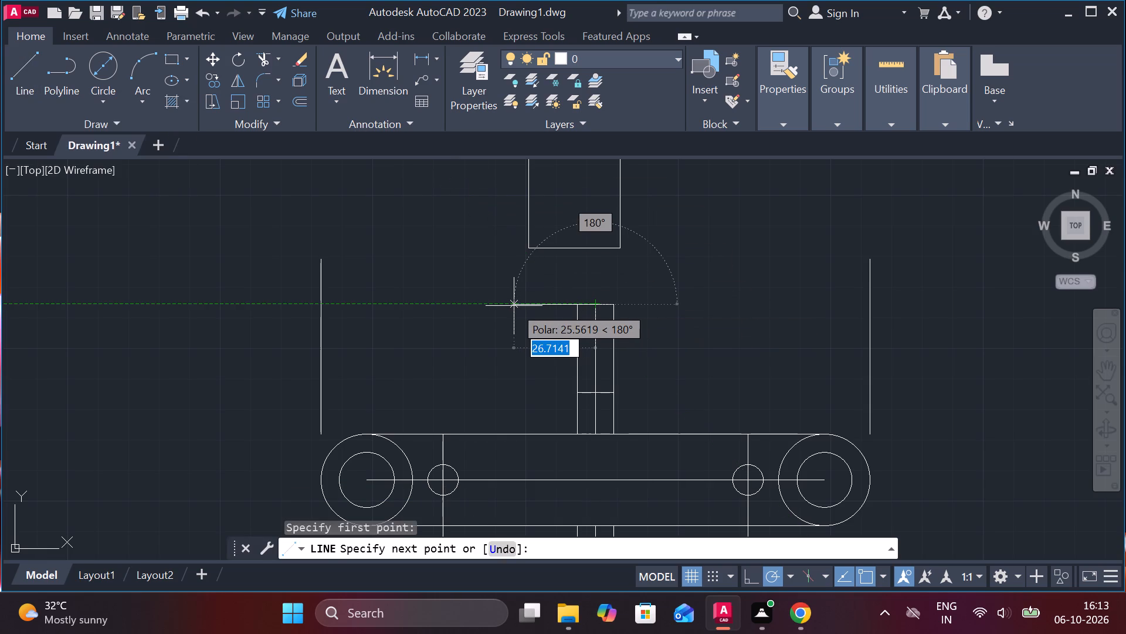
type("25")
key("Return")
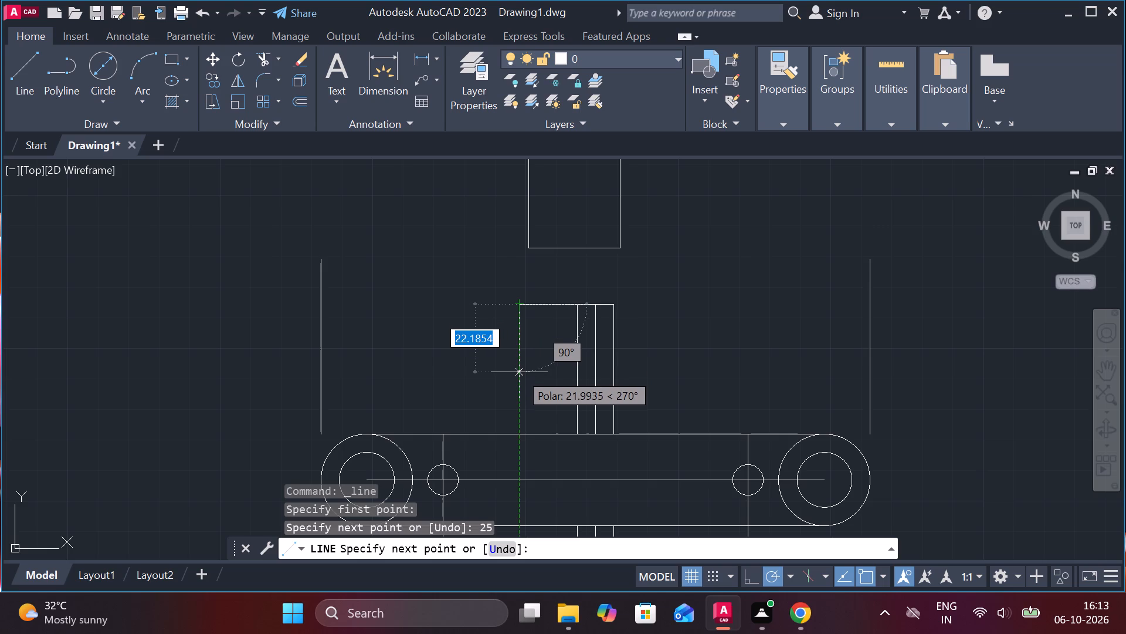
type("20")
key("Return")
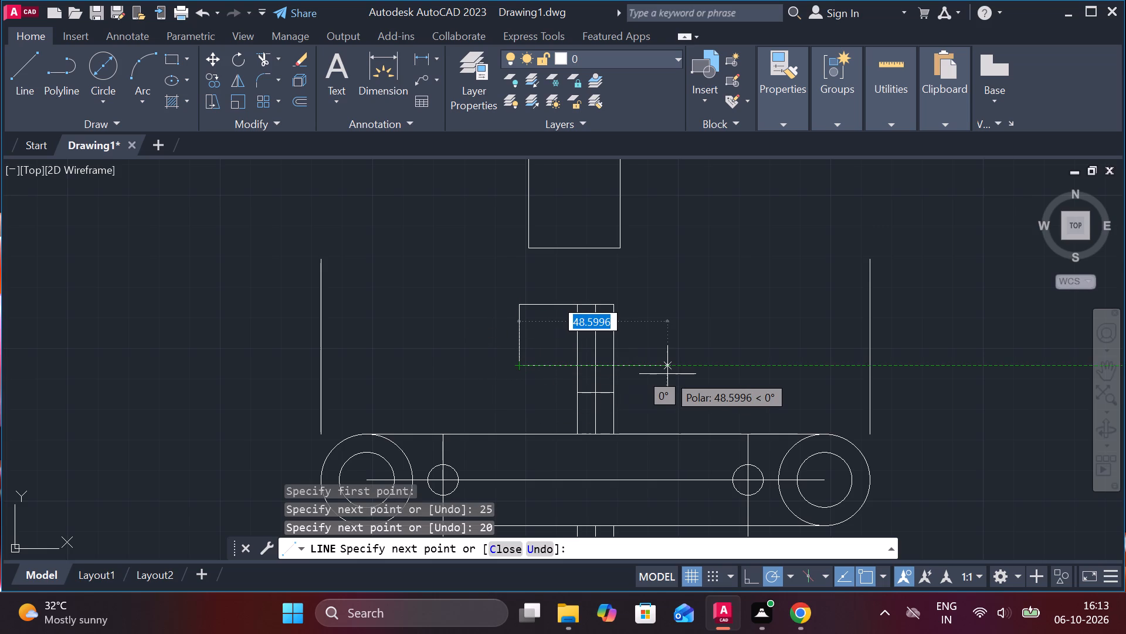
type("50")
key("Return")
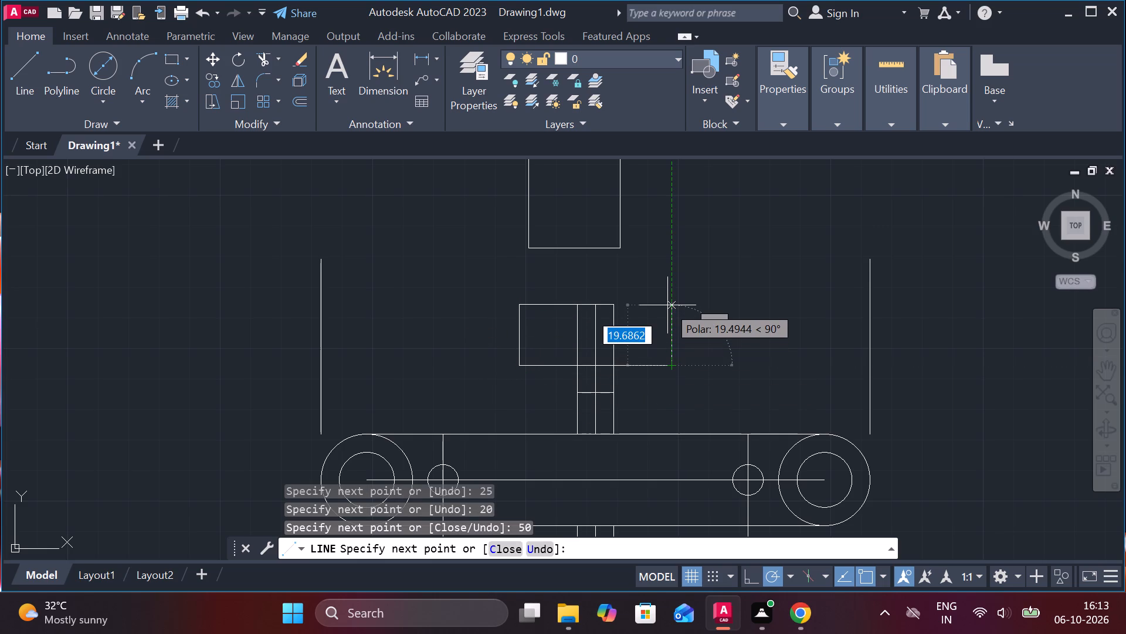
type("20")
key("Return")
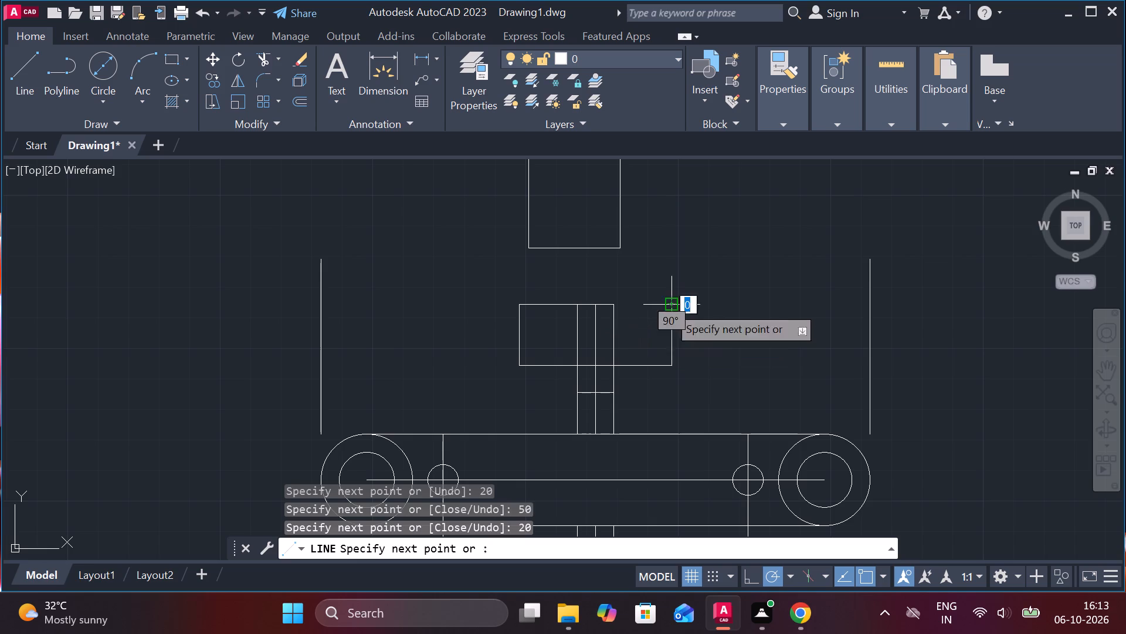
left_click(607, 305)
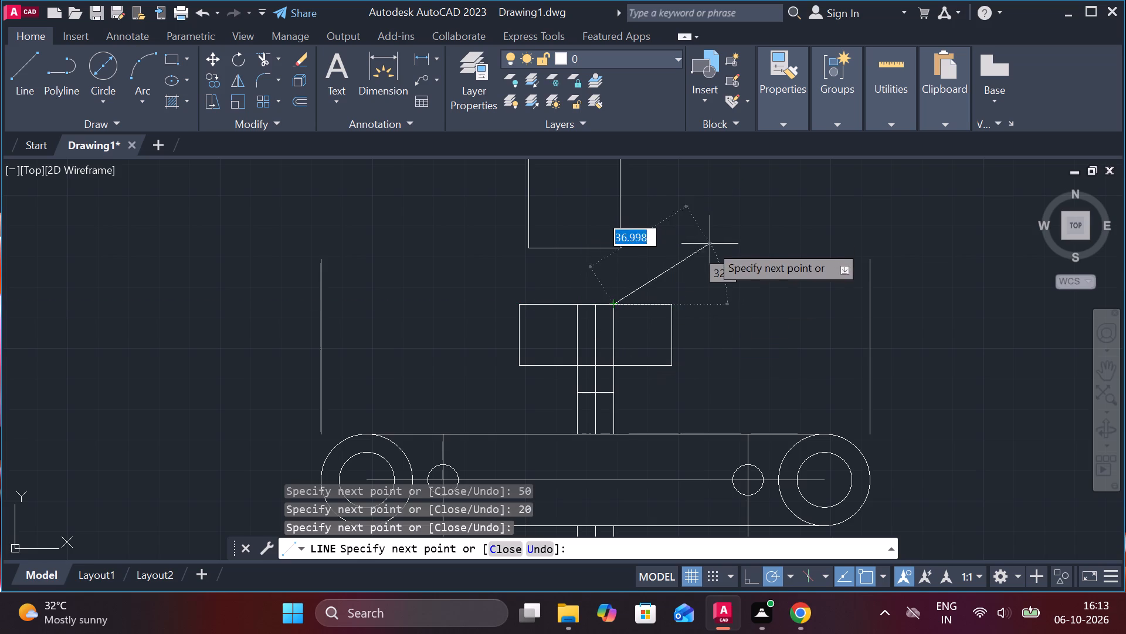
key("Escape")
Erase the 30 by 30 square above the rectangular head.
scroll(710, 249, "down", 2)
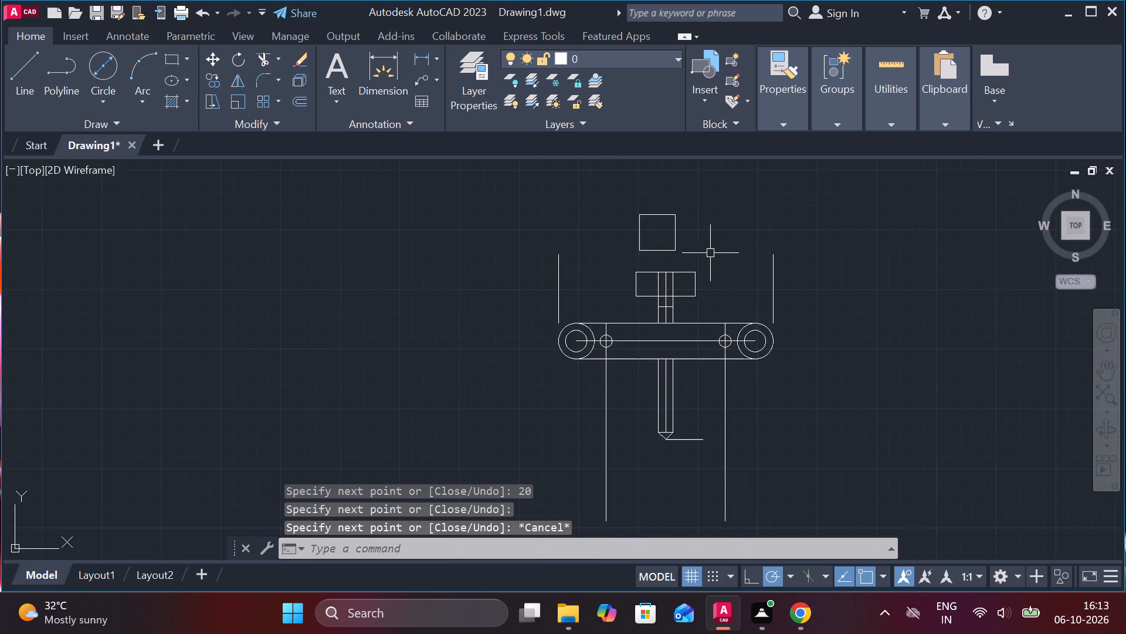
scroll(713, 301, "up", 1)
middle_click_drag(712, 255, 708, 261)
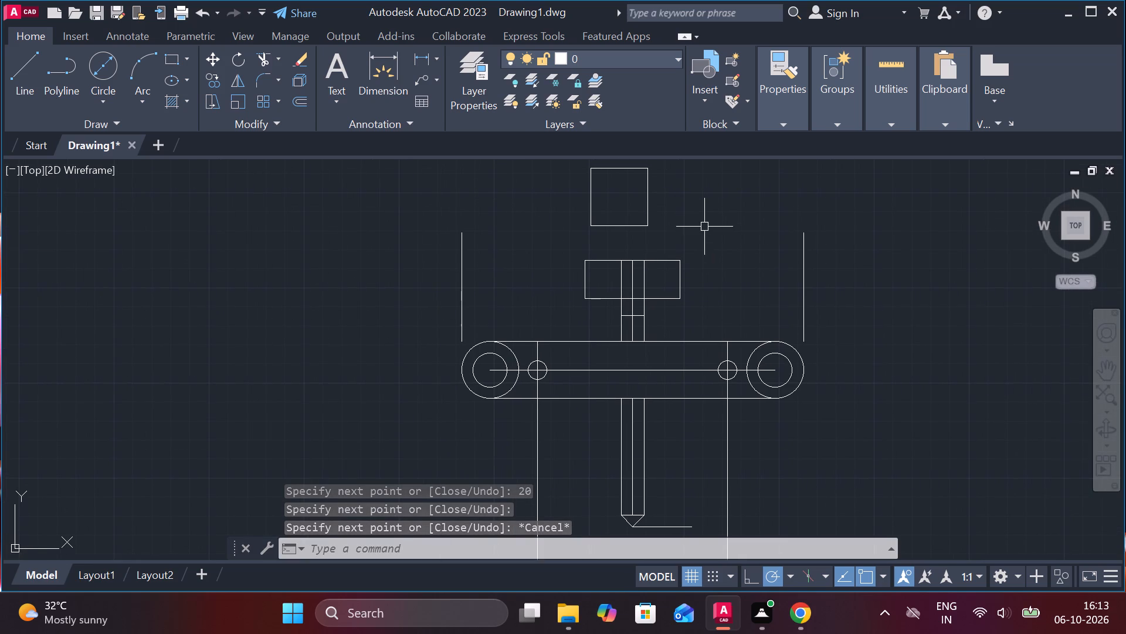
scroll(650, 268, "up", 1)
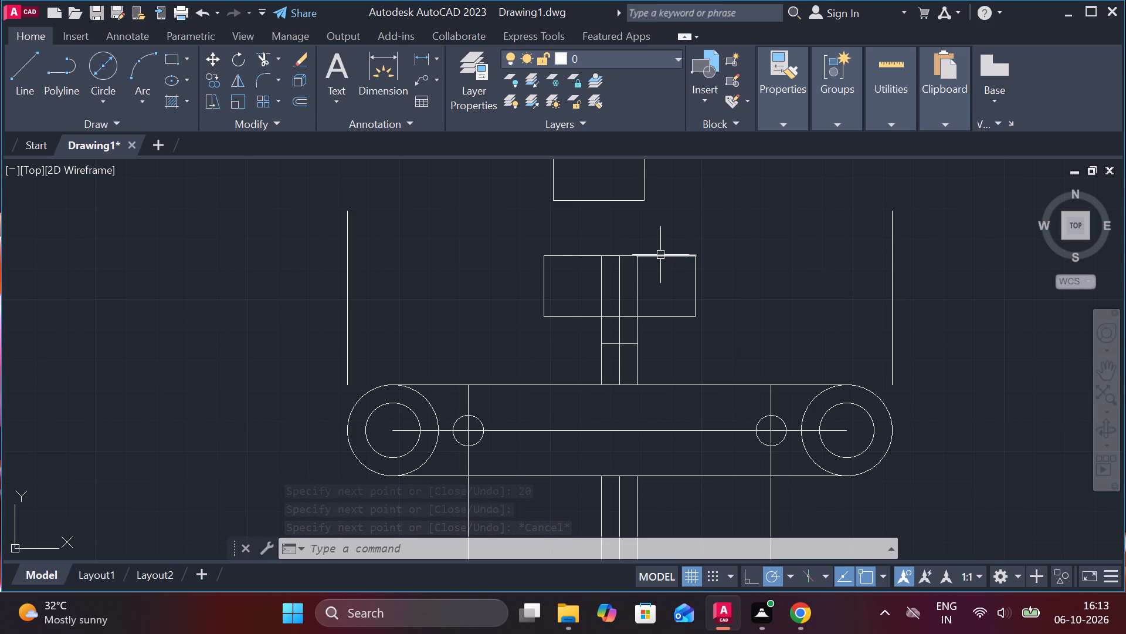
middle_click_drag(693, 236, 690, 295)
left_click_drag(699, 278, 683, 259)
left_click(518, 151)
left_click(501, 161)
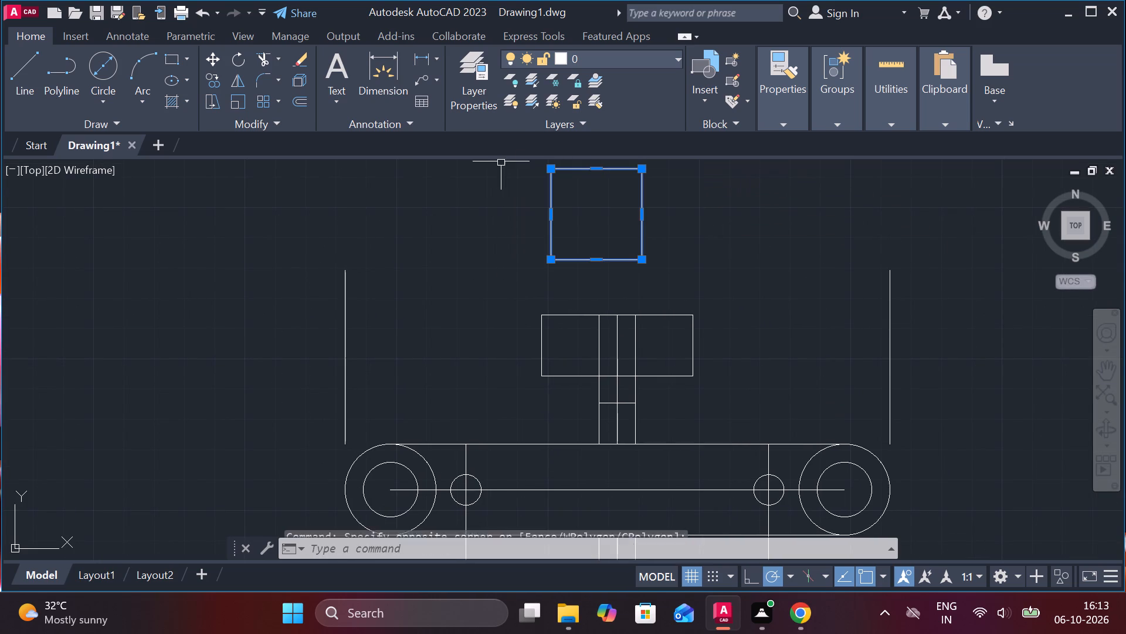
key("e")
key("Return")
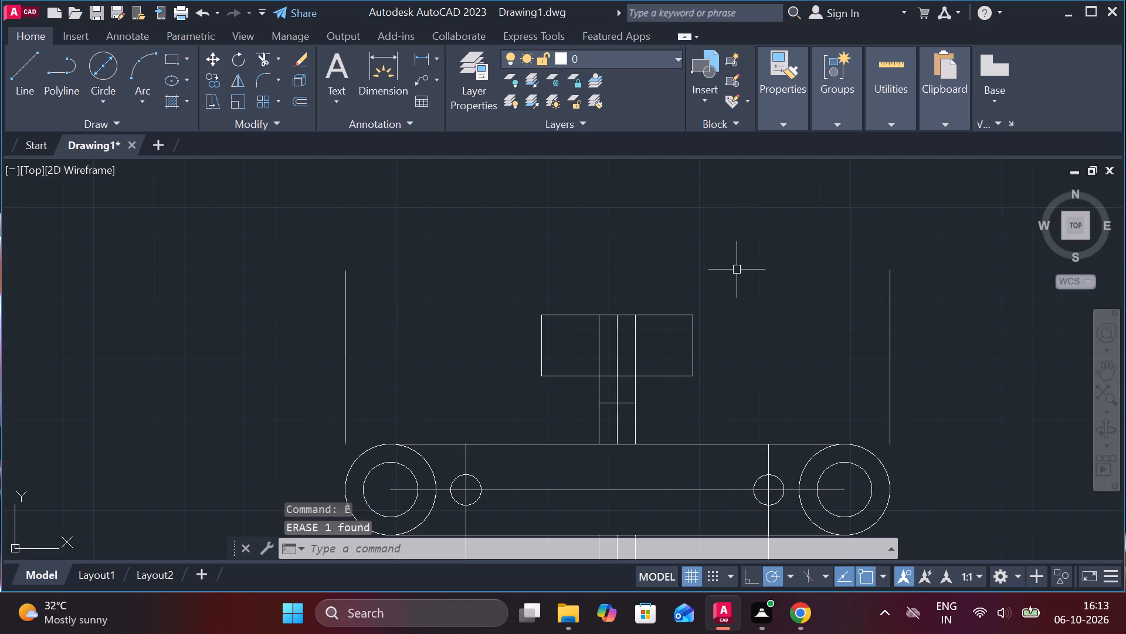
Offset both short vertical sides of the 50 by 20 head inward by 5.
left_click(692, 344)
key("o")
key("Return")
key("Return")
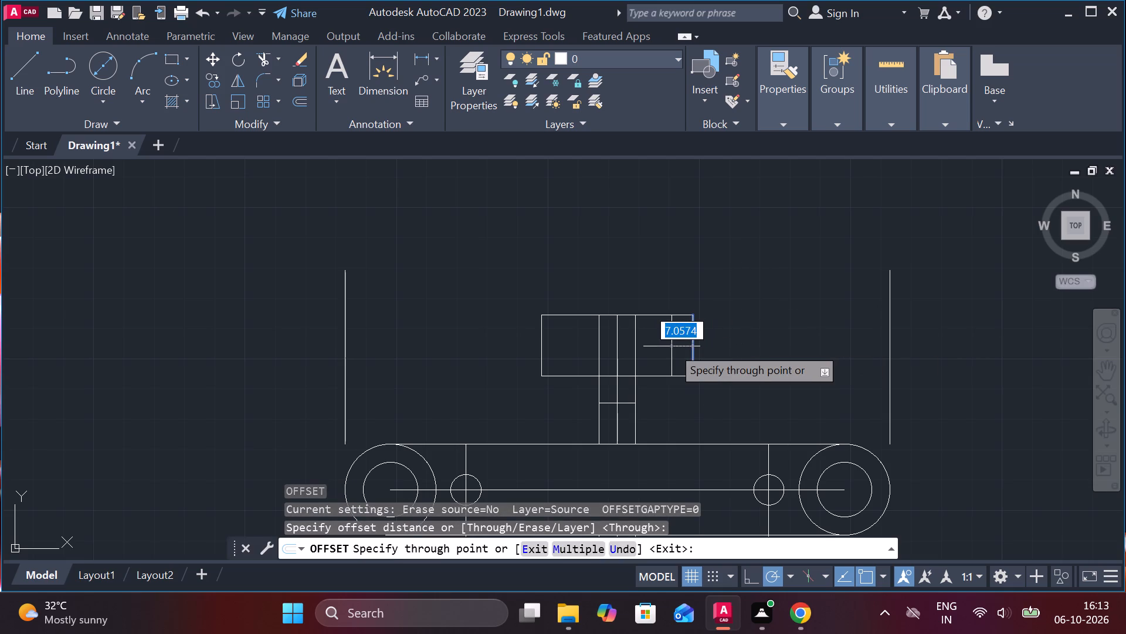
scroll(671, 346, "up", 1)
key("5")
key("Return")
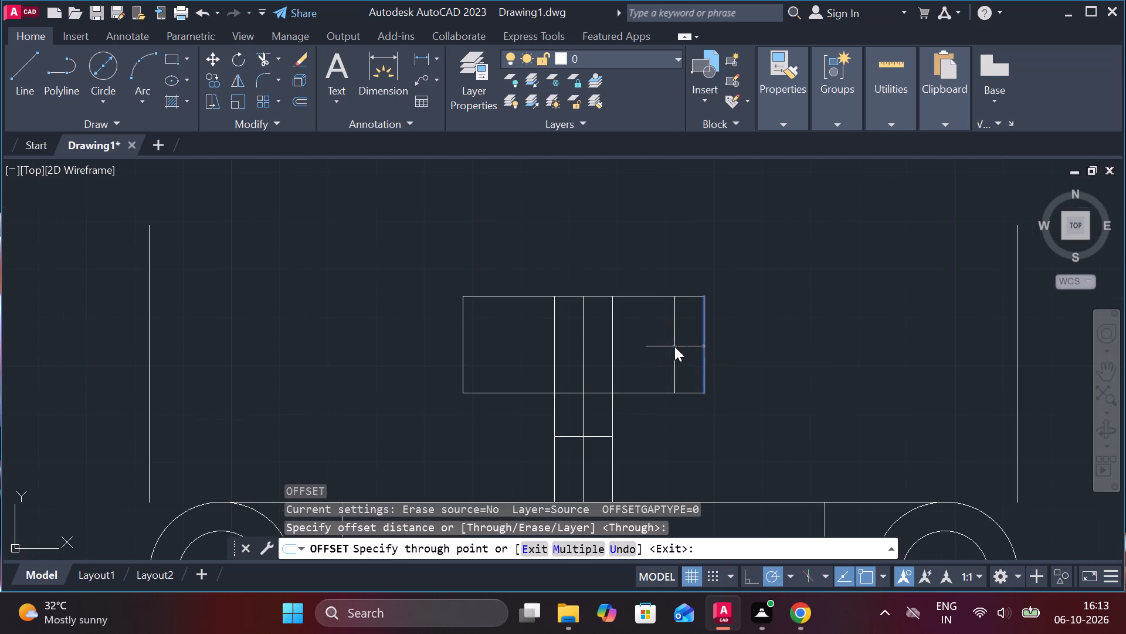
left_click(459, 333)
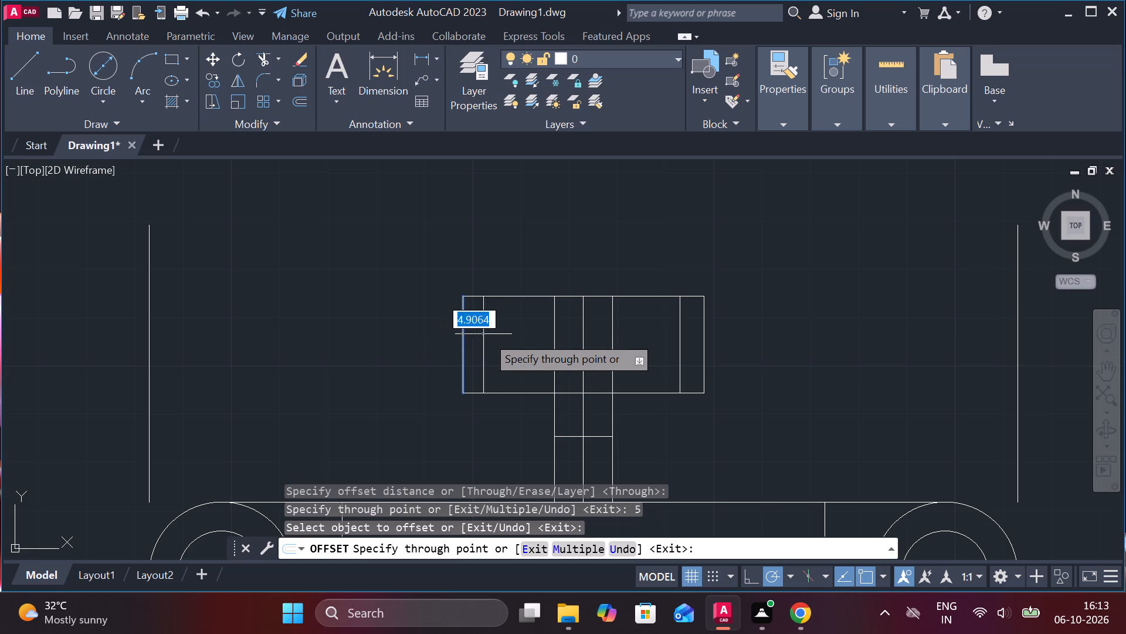
key("5")
key("Return")
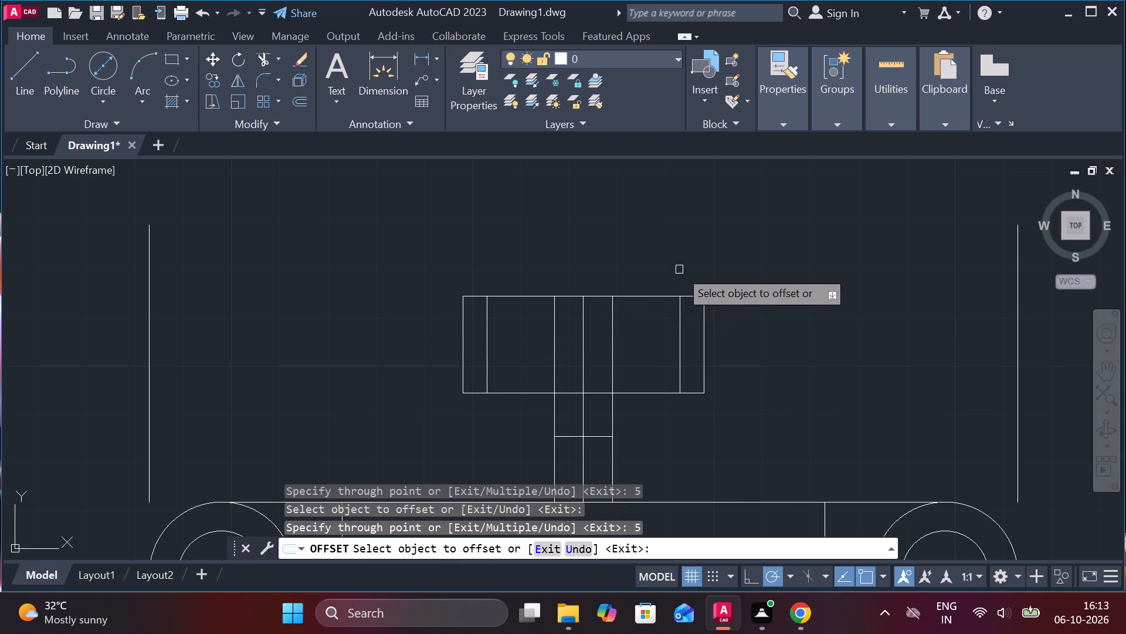
key("Escape")
Trim away the 5-wide strips outside the offset lines at both ends of the head, including its original short sides.
type("tr")
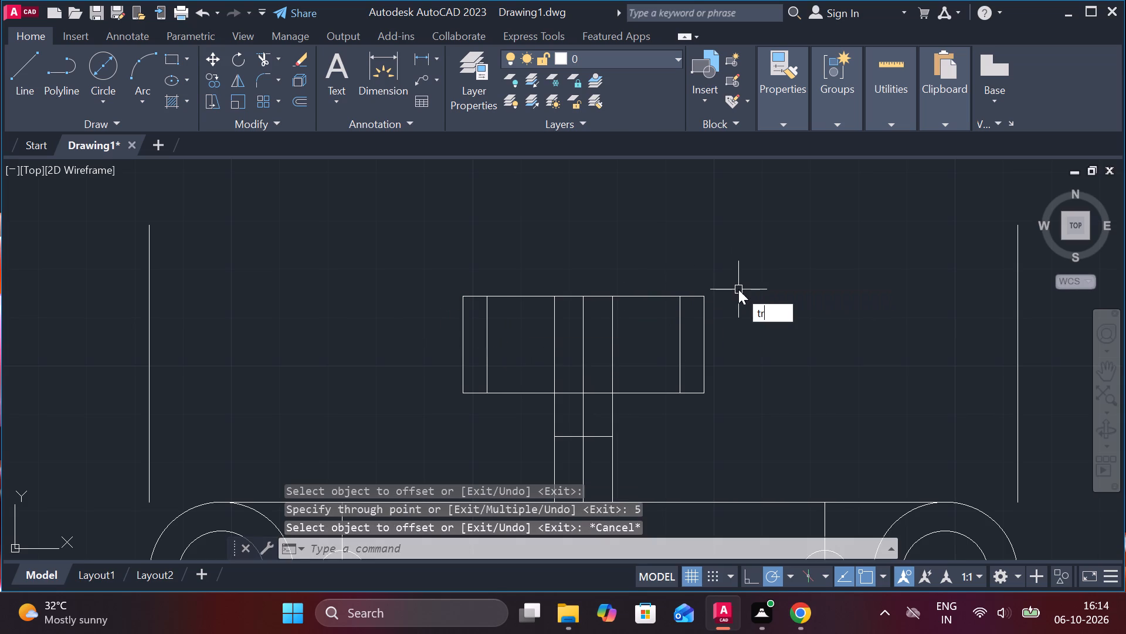
key("space")
left_click_drag(690, 271, 693, 430)
left_click_drag(469, 271, 470, 422)
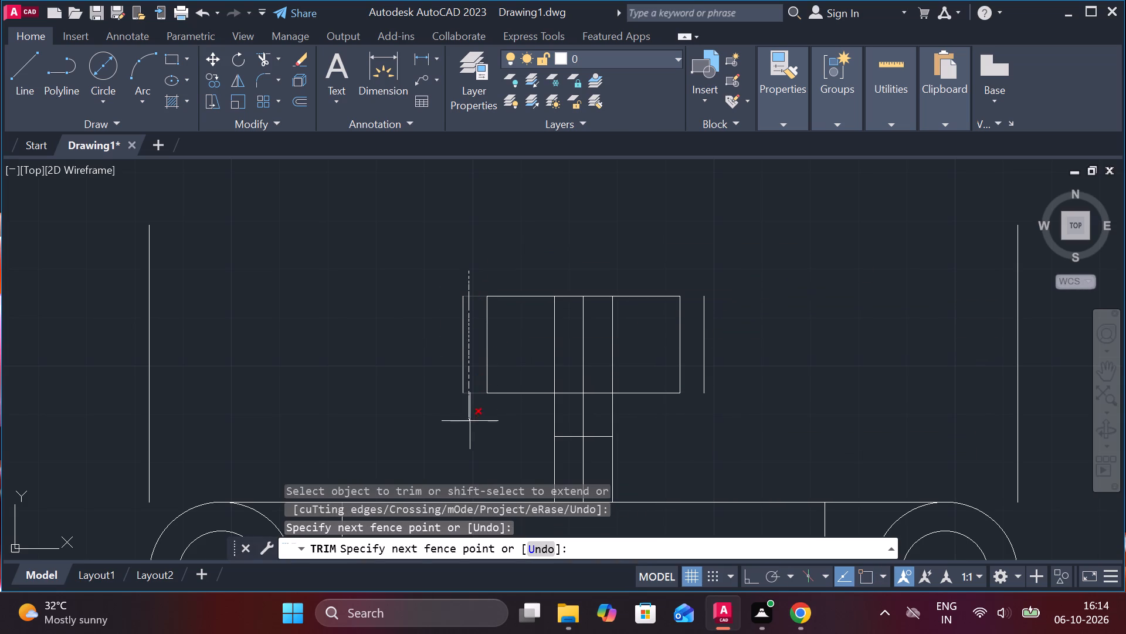
left_click_drag(470, 422, 470, 428)
left_click(466, 364)
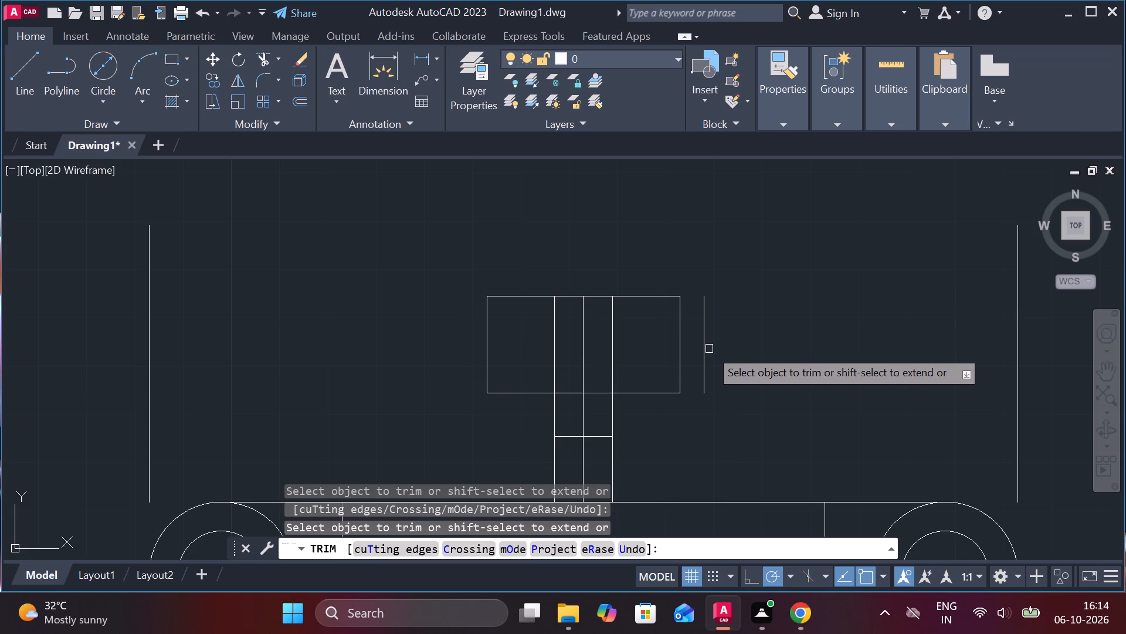
left_click(706, 338)
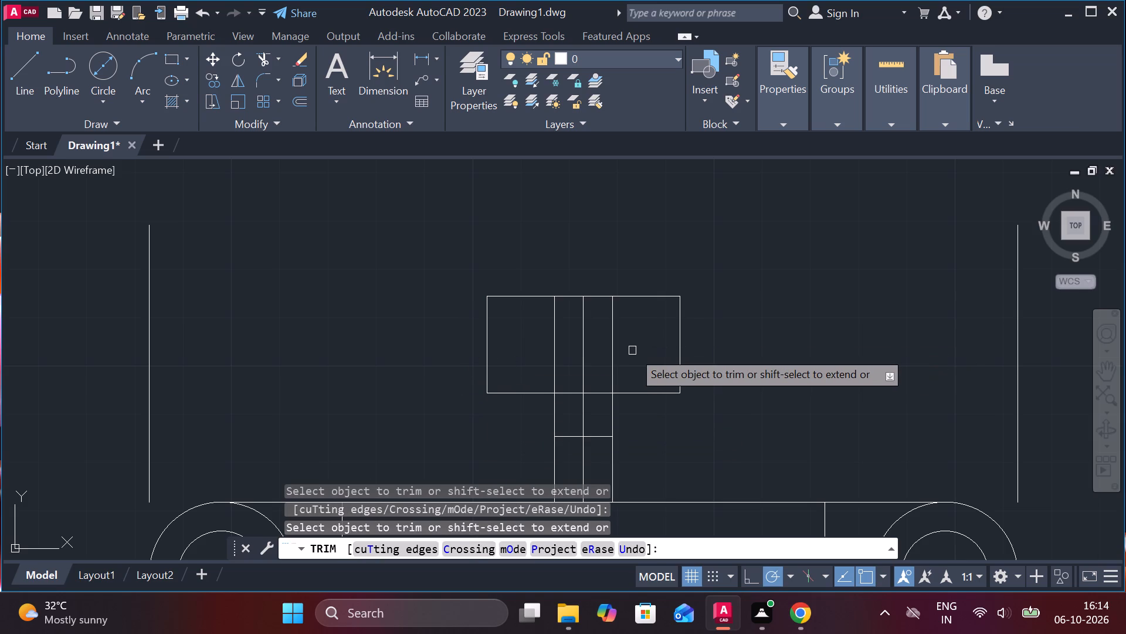
Trim the three vertical lines inside the head and the stem's centre line below its short horizontal line.
left_click_drag(632, 350, 534, 336)
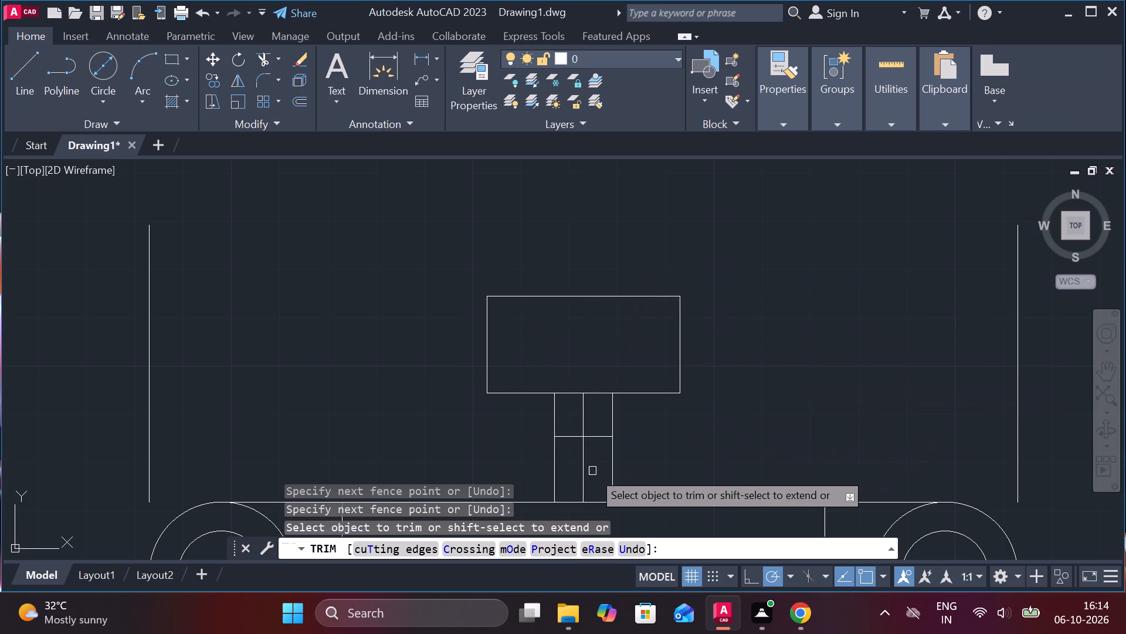
left_click(585, 485)
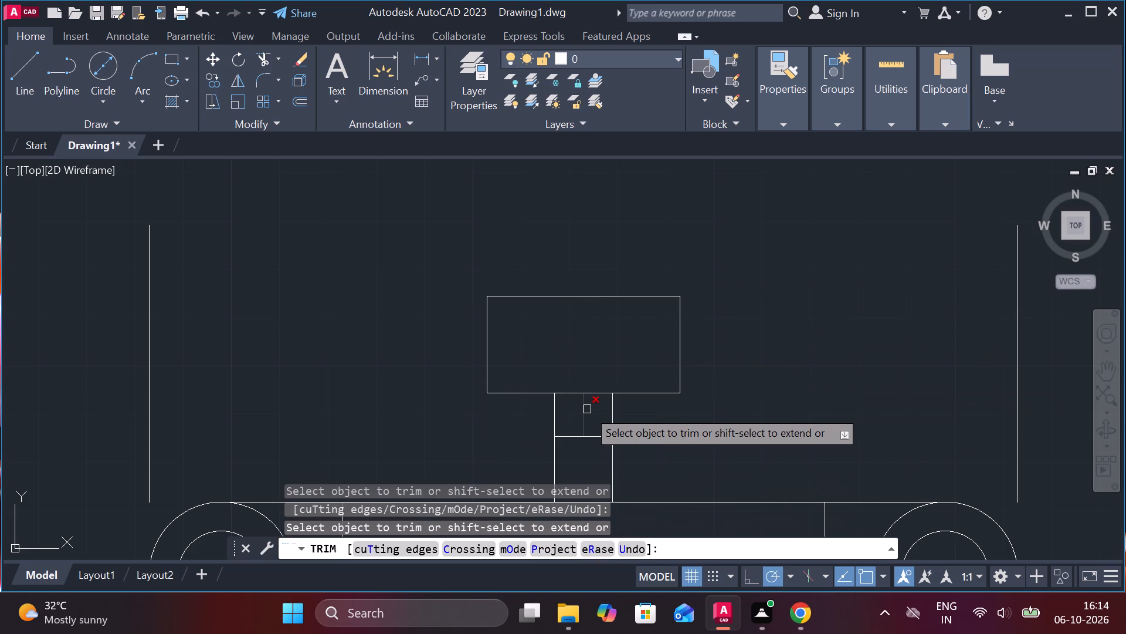
scroll(703, 395, "down", 1)
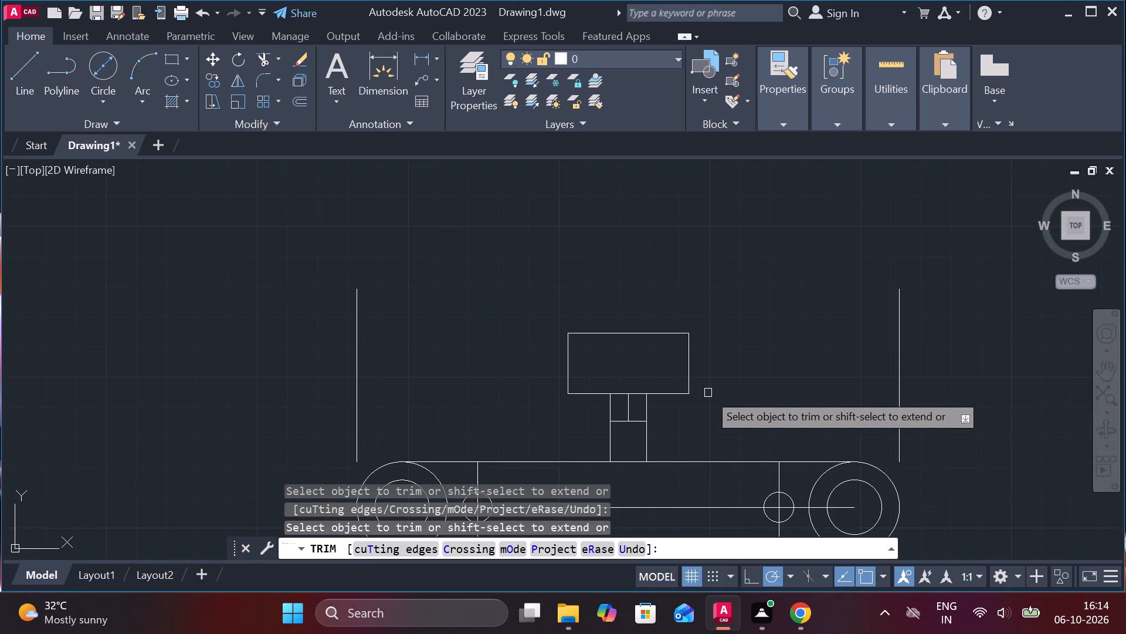
key("Escape")
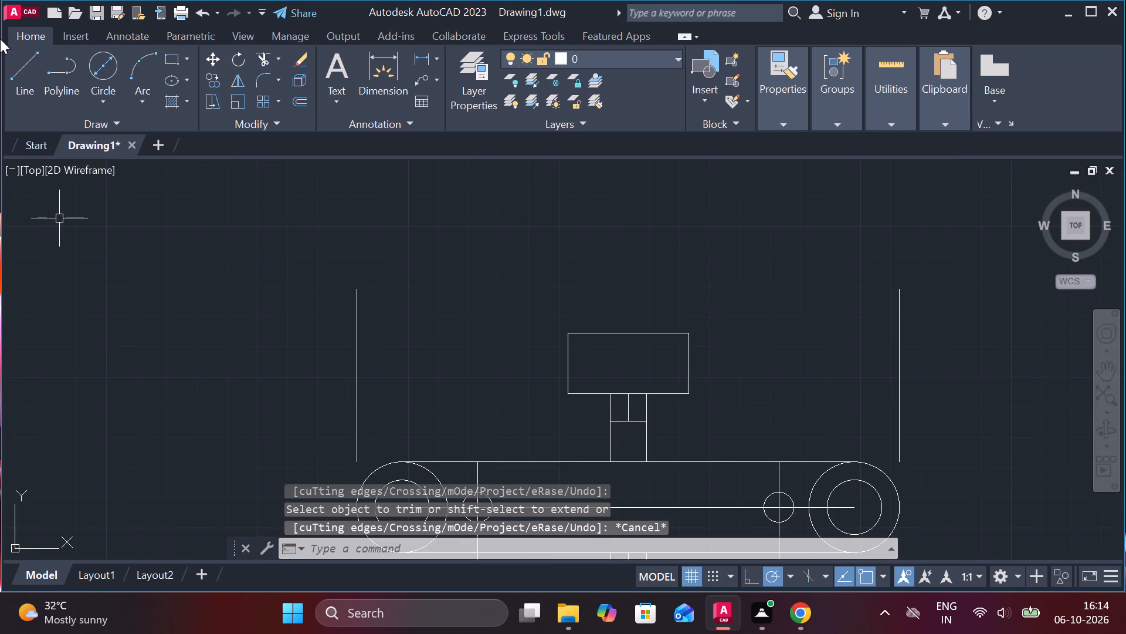
Draw horizontal lines outward from the midpoints of the head's two short sides, extending past the long outer vertical lines.
left_click(25, 60)
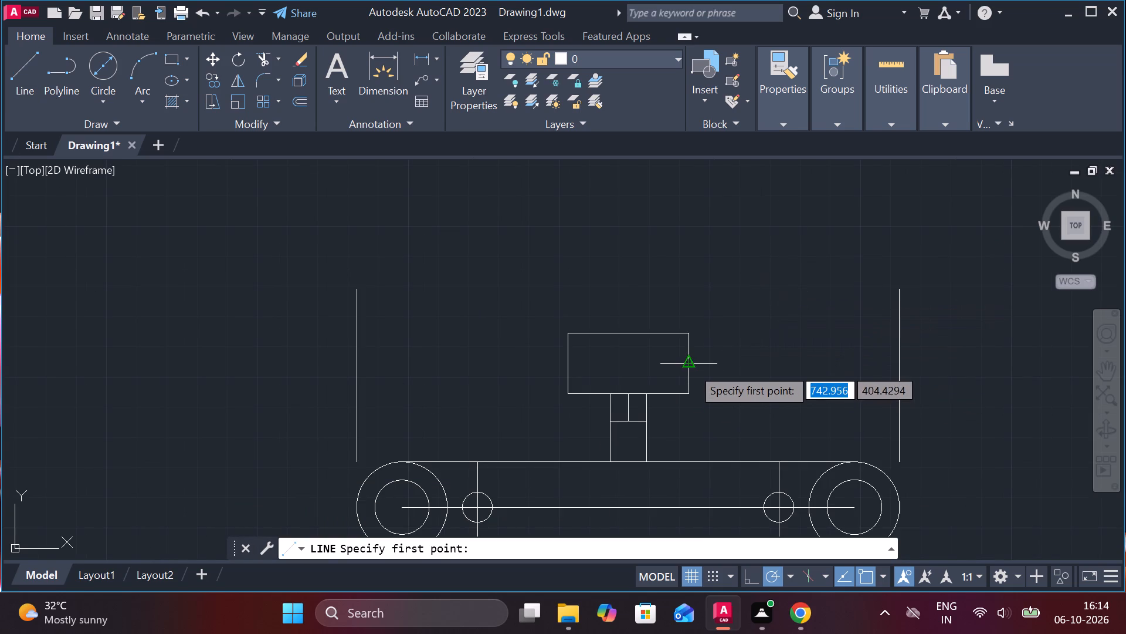
left_click(691, 367)
left_click(957, 370)
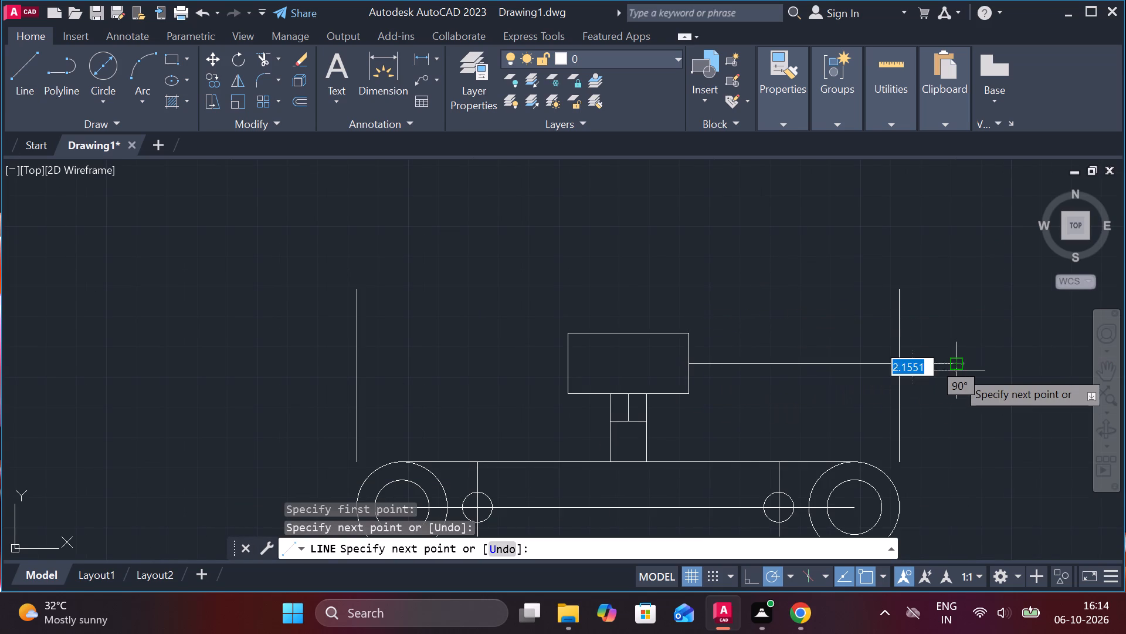
key("Escape")
key("space")
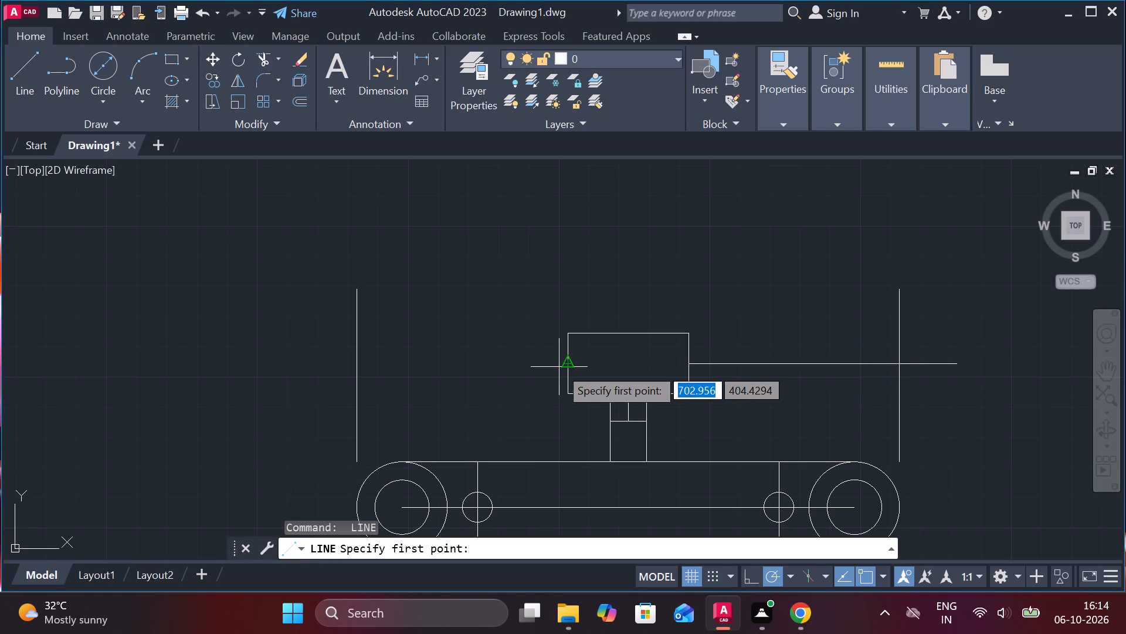
left_click(564, 365)
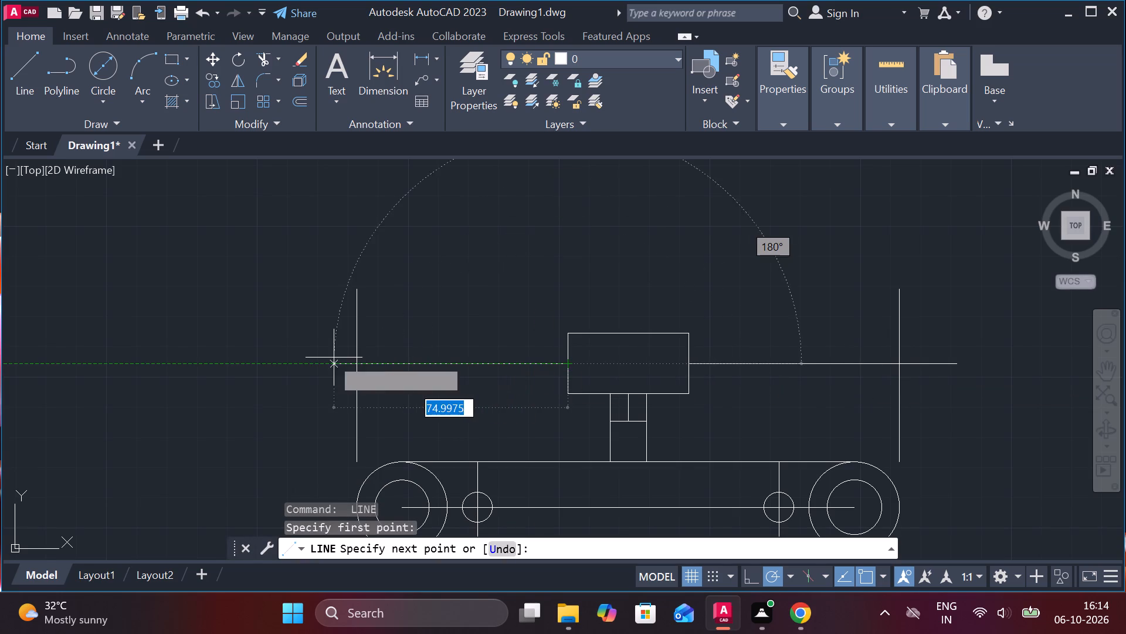
left_click(318, 356)
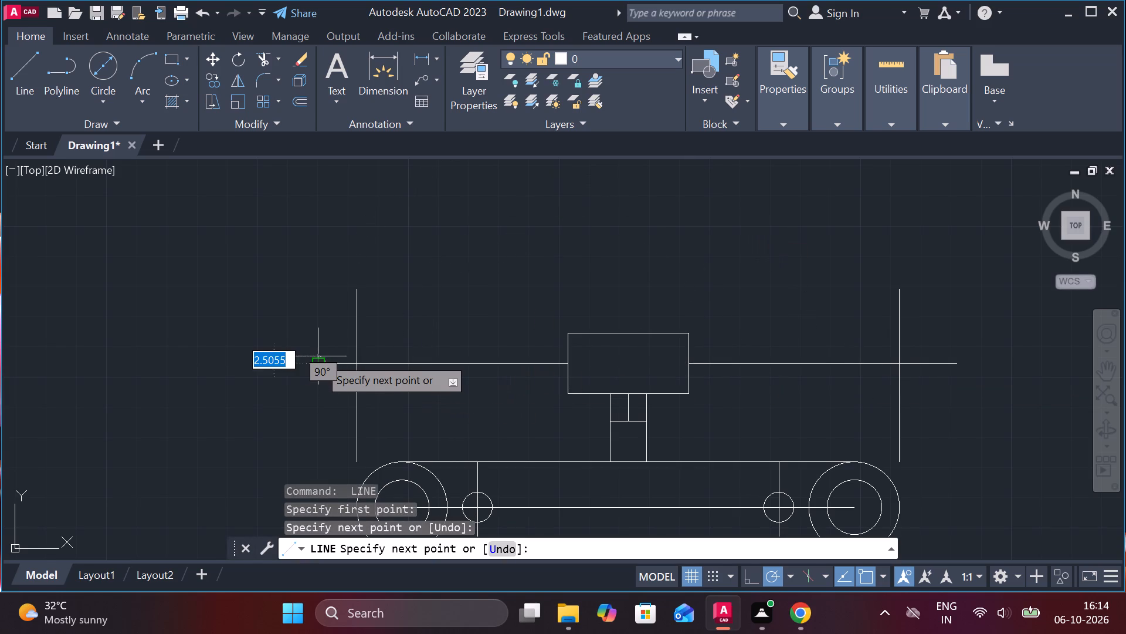
key("Escape")
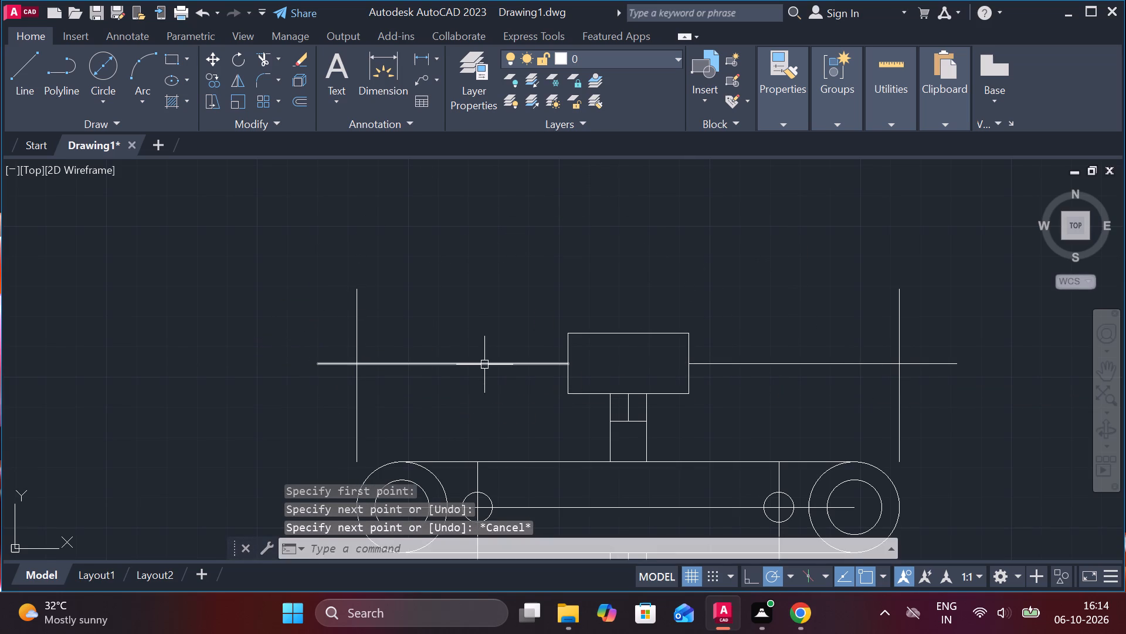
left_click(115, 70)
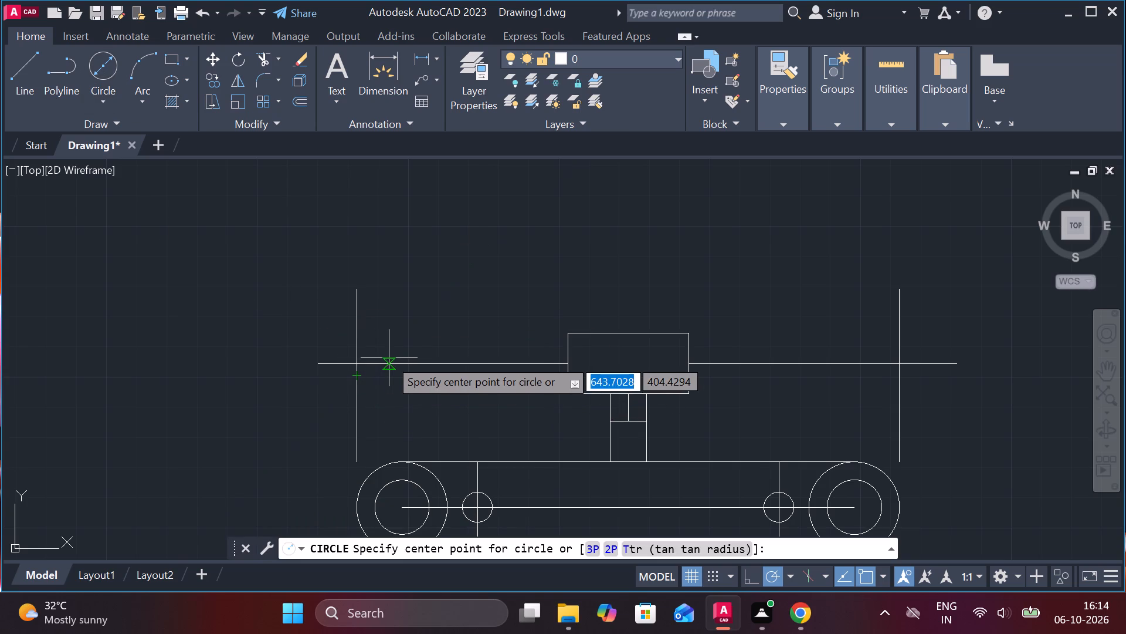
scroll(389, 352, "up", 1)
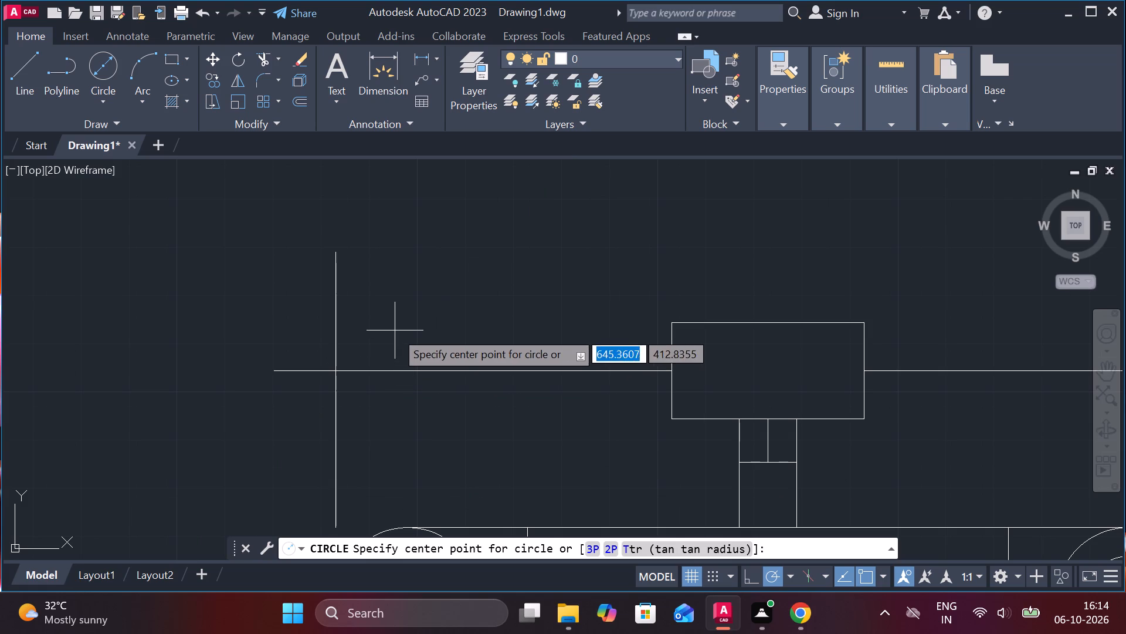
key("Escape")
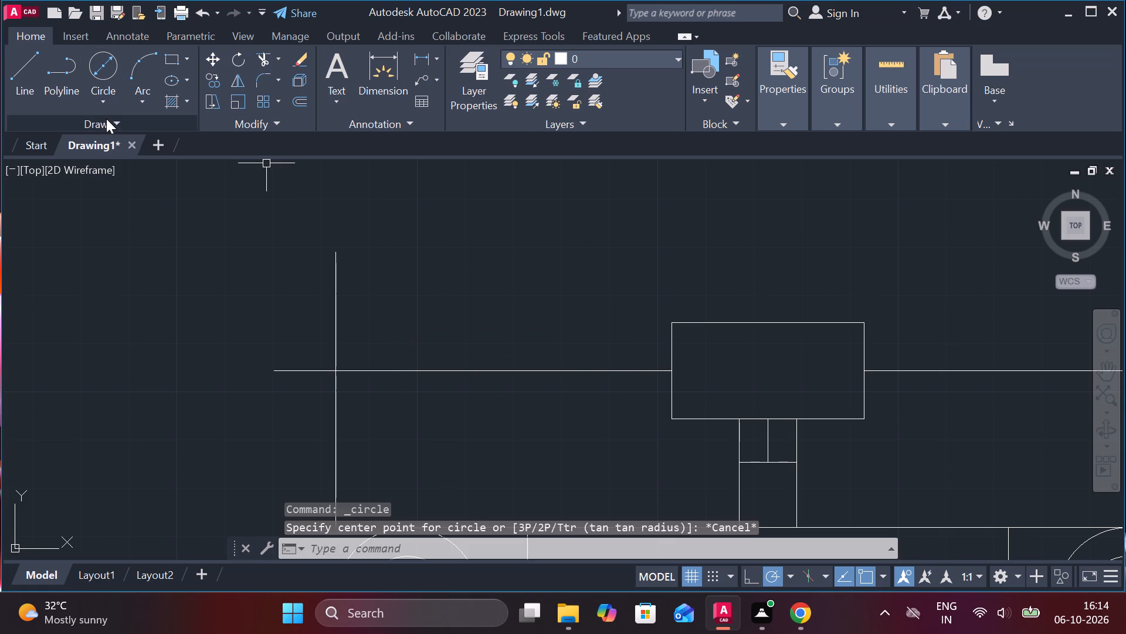
Draw a two-point circle of diameter 10 starting where the left outer vertical line meets the horizontal line, extending toward the head.
left_click(105, 98)
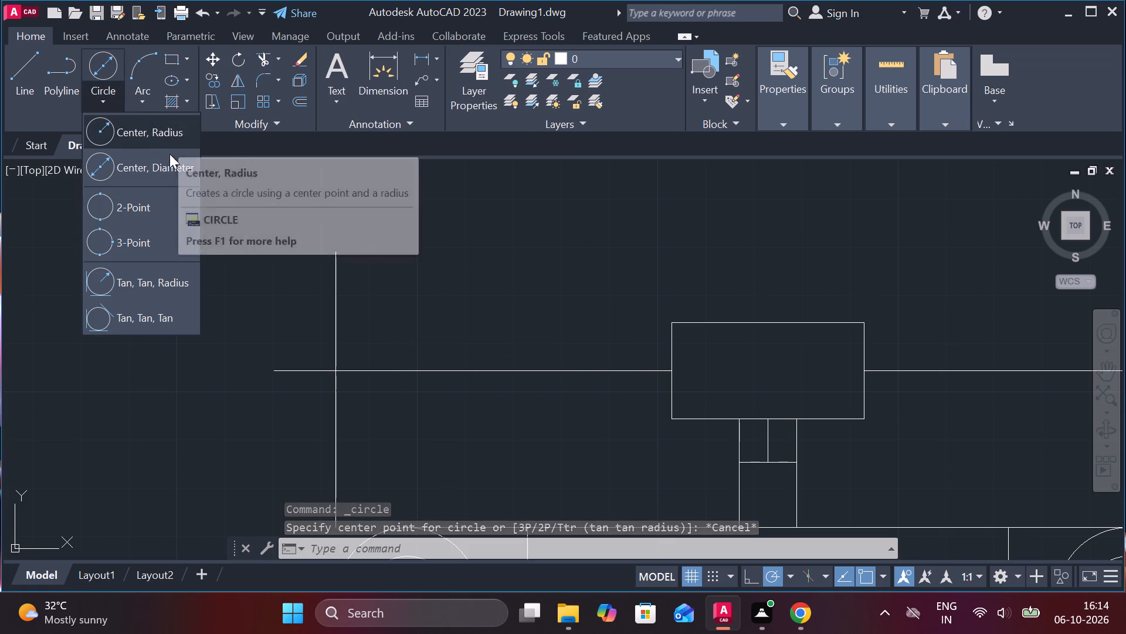
left_click(155, 200)
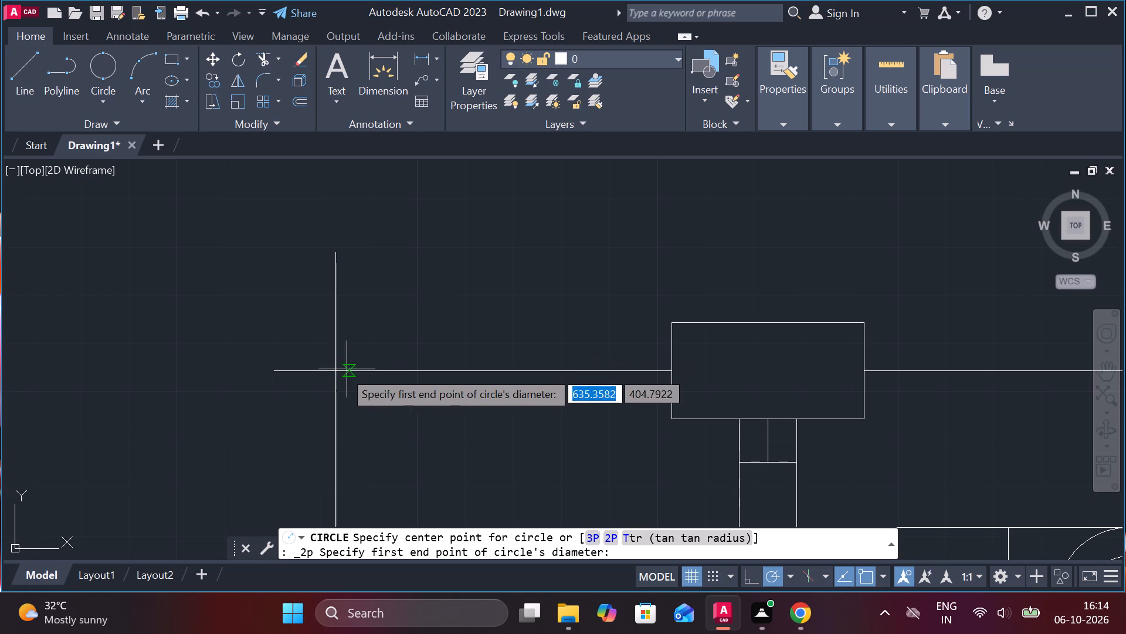
left_click(339, 375)
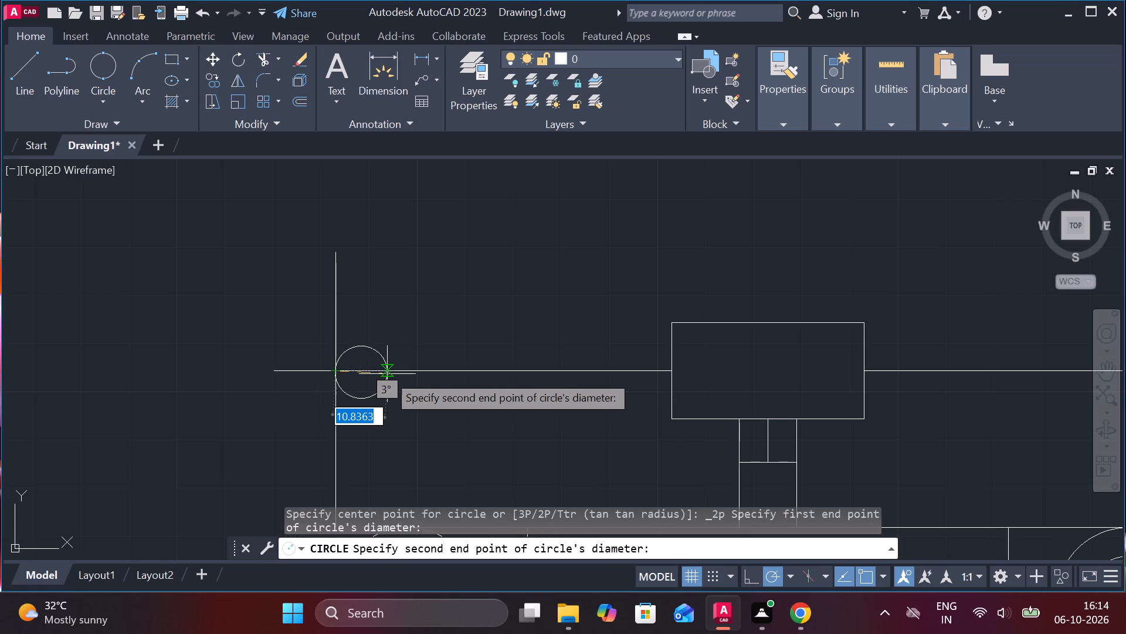
type("10")
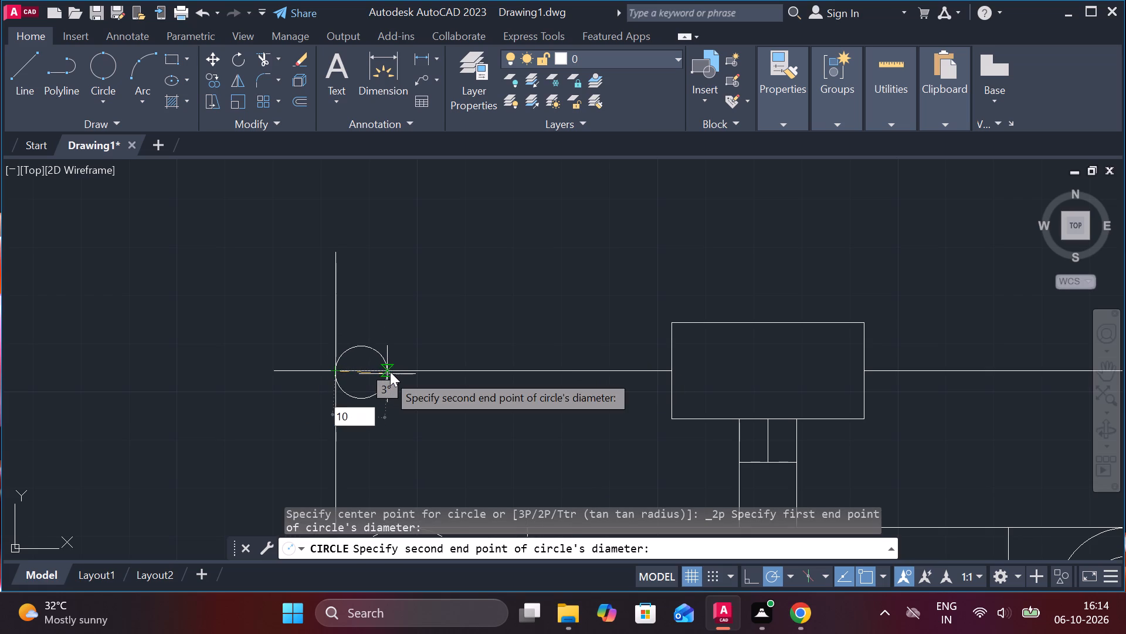
key("Return")
key("Escape")
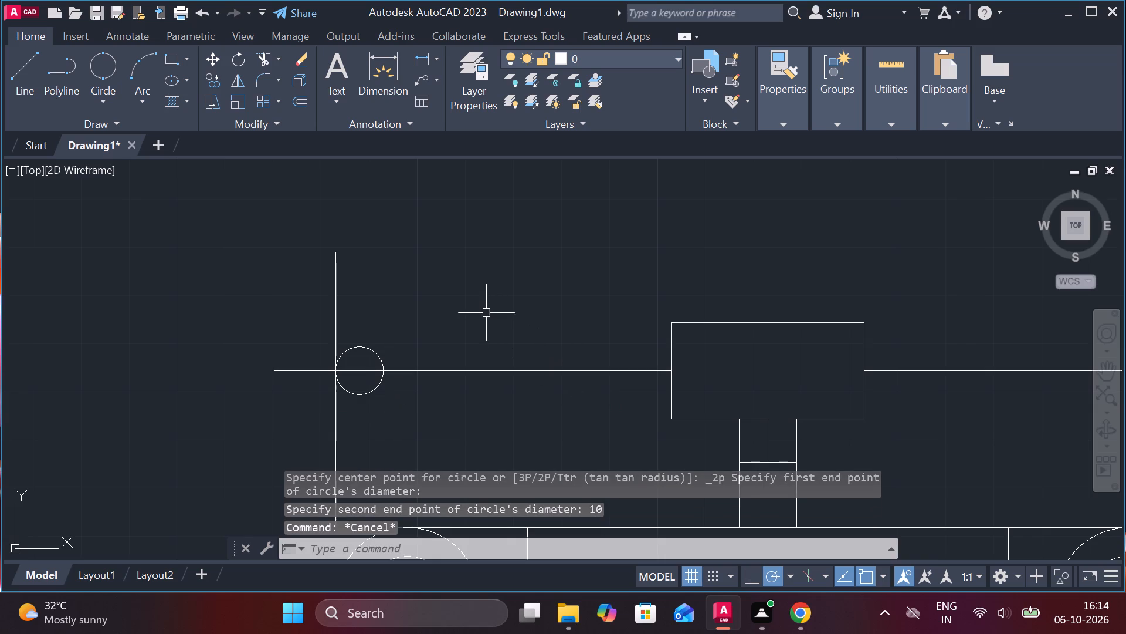
Draw two 65-long horizontal lines from the circle's top and bottom quadrant points to the head's left side.
scroll(485, 309, "down", 1)
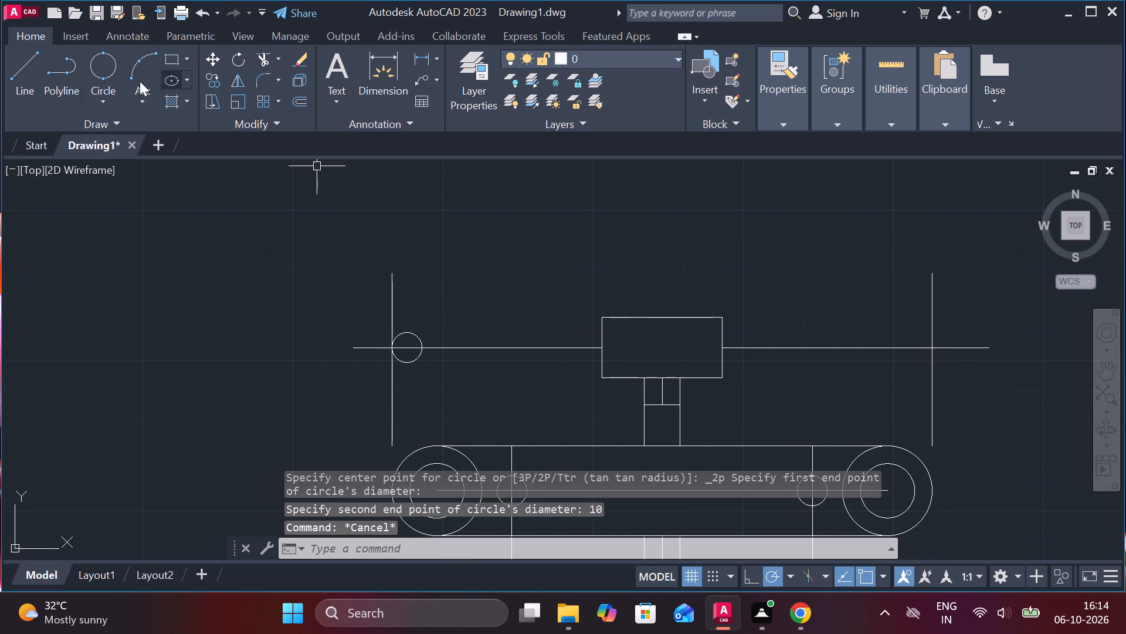
left_click(26, 62)
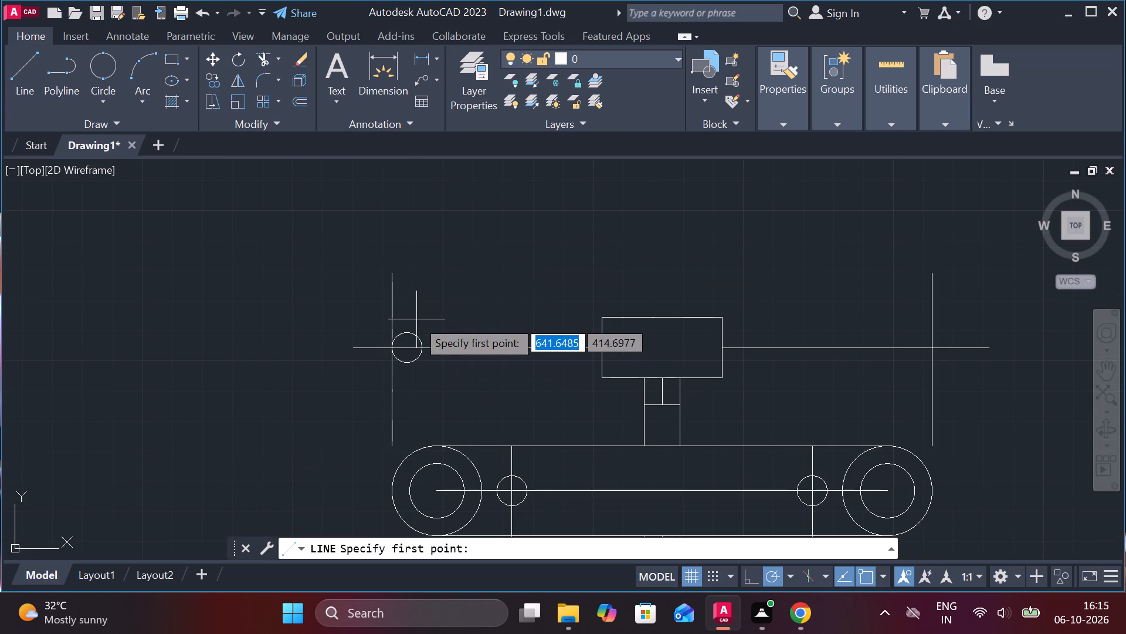
scroll(408, 333, "up", 1)
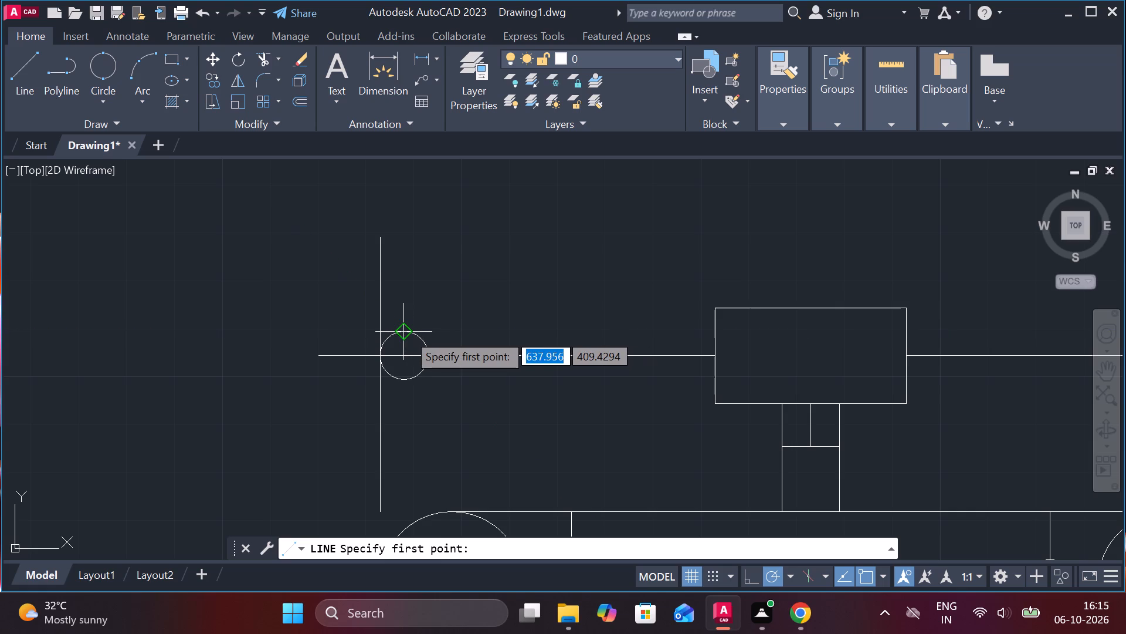
left_click(399, 333)
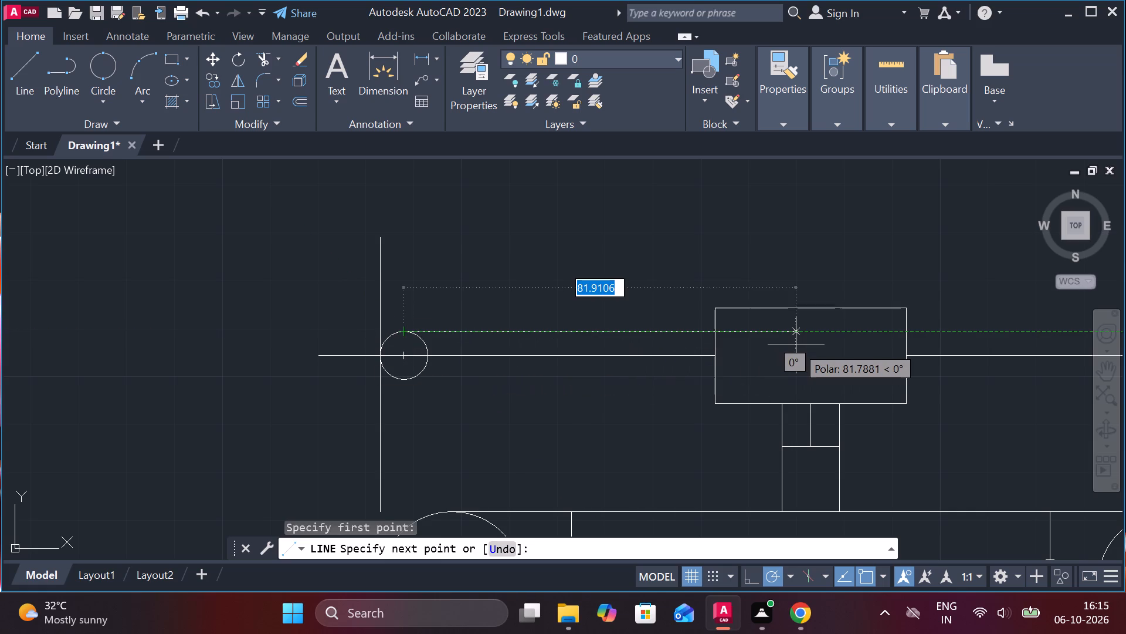
left_click(718, 338)
key("Escape")
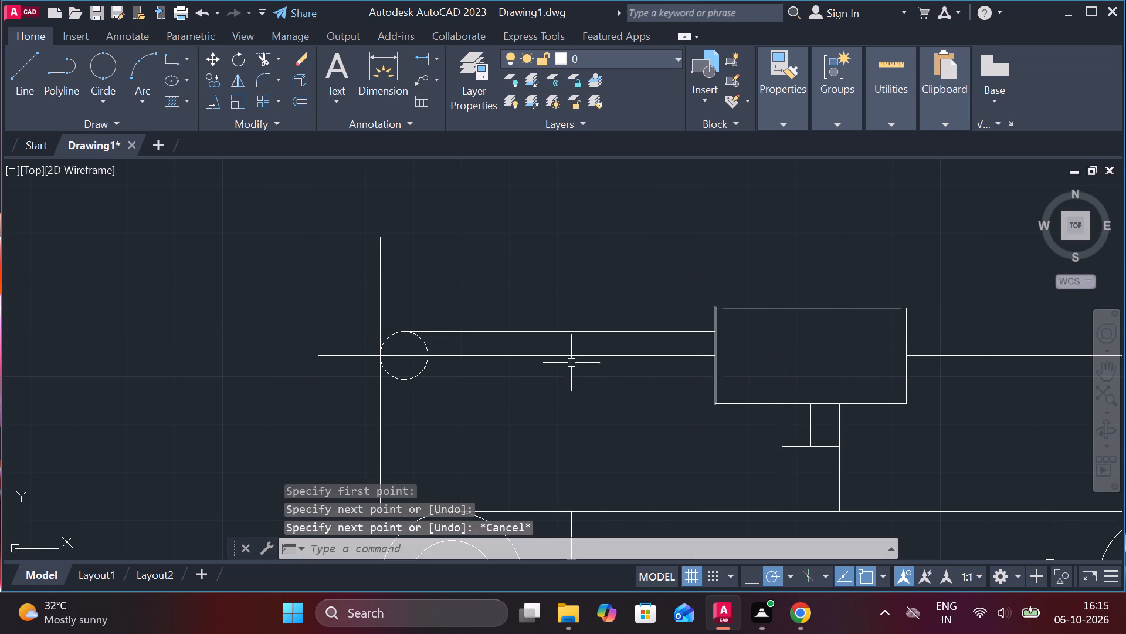
key("l")
key("Return")
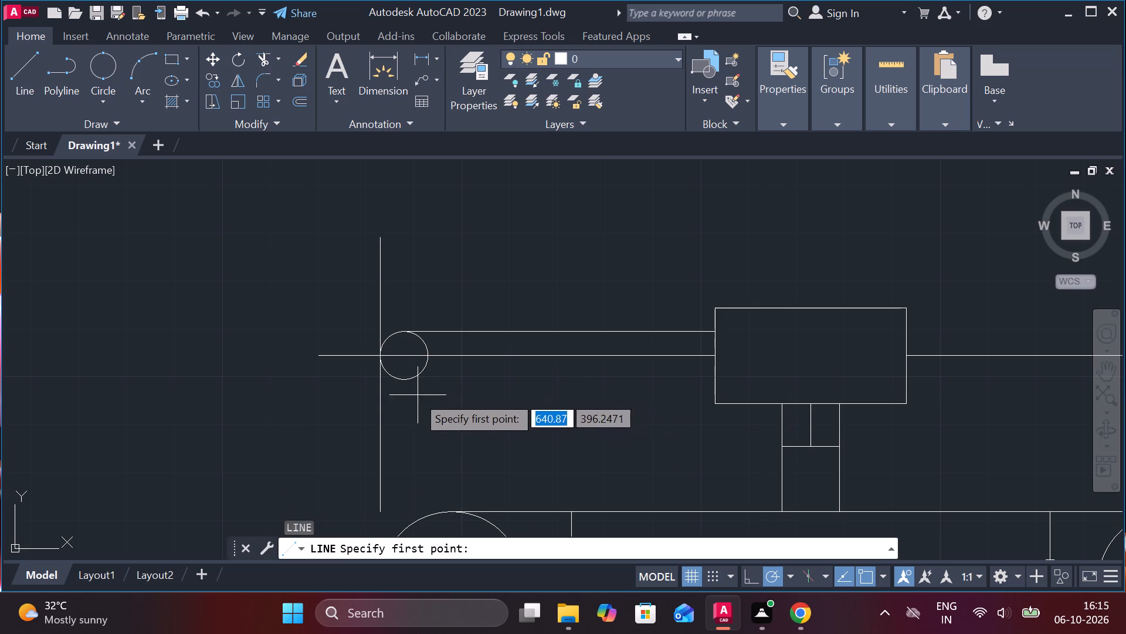
left_click(398, 385)
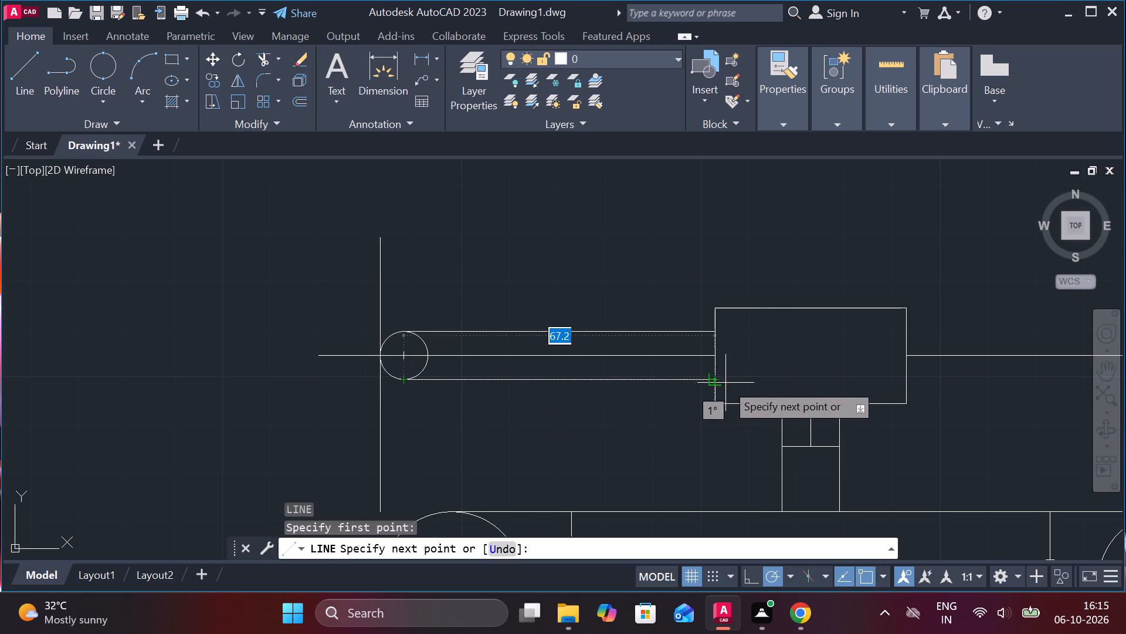
left_click(721, 381)
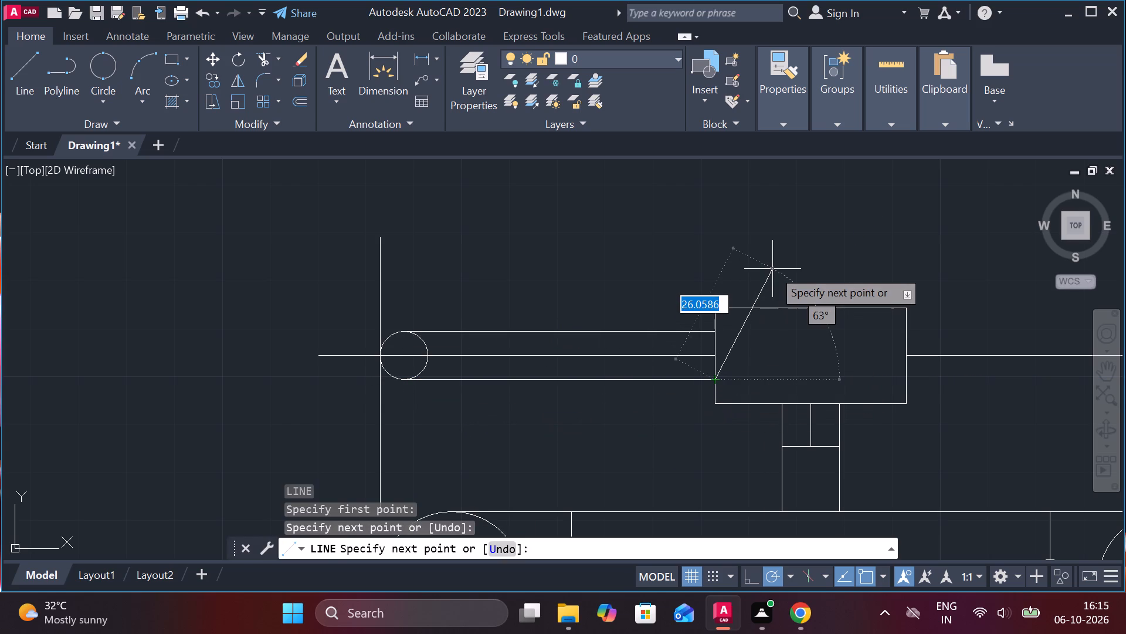
key("Escape")
Draw a vertical line across the circle joining its top and bottom quadrant points.
key("l")
key("Return")
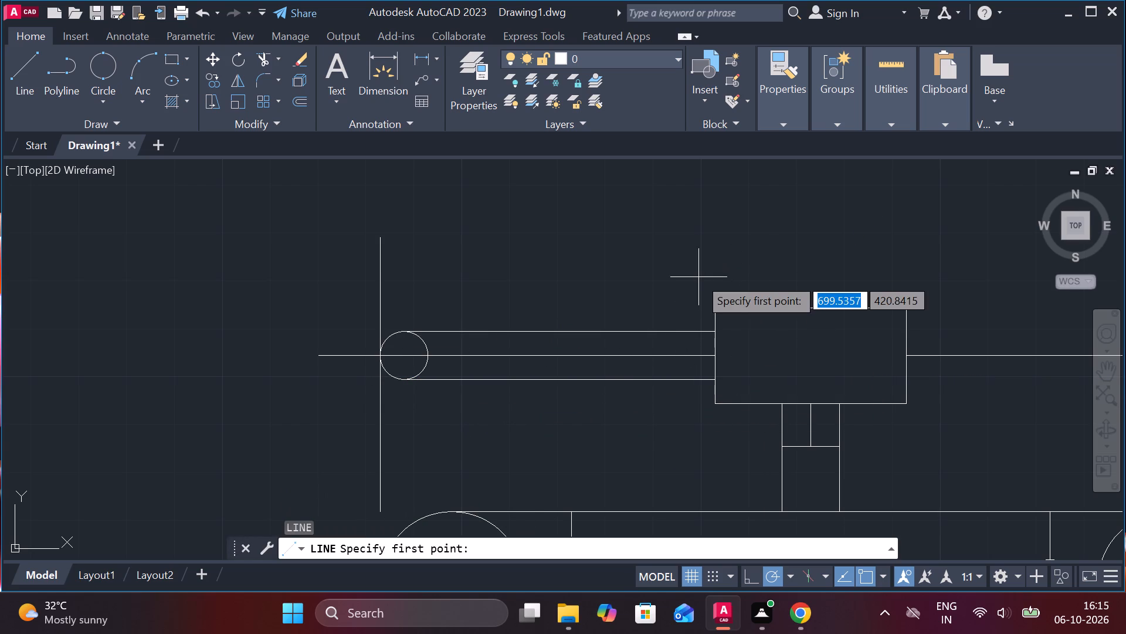
left_click(403, 334)
left_click(401, 376)
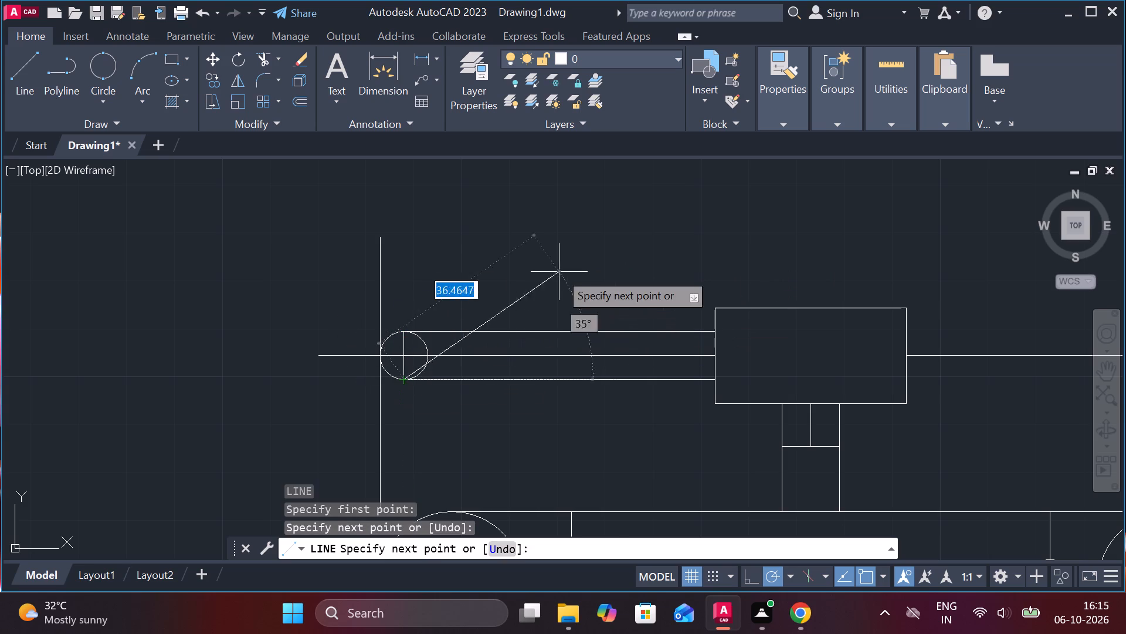
key("Escape")
Trim away the inner half of the circle at the left arm's outer end, keeping the outer semicircle.
type("tr")
key("Return")
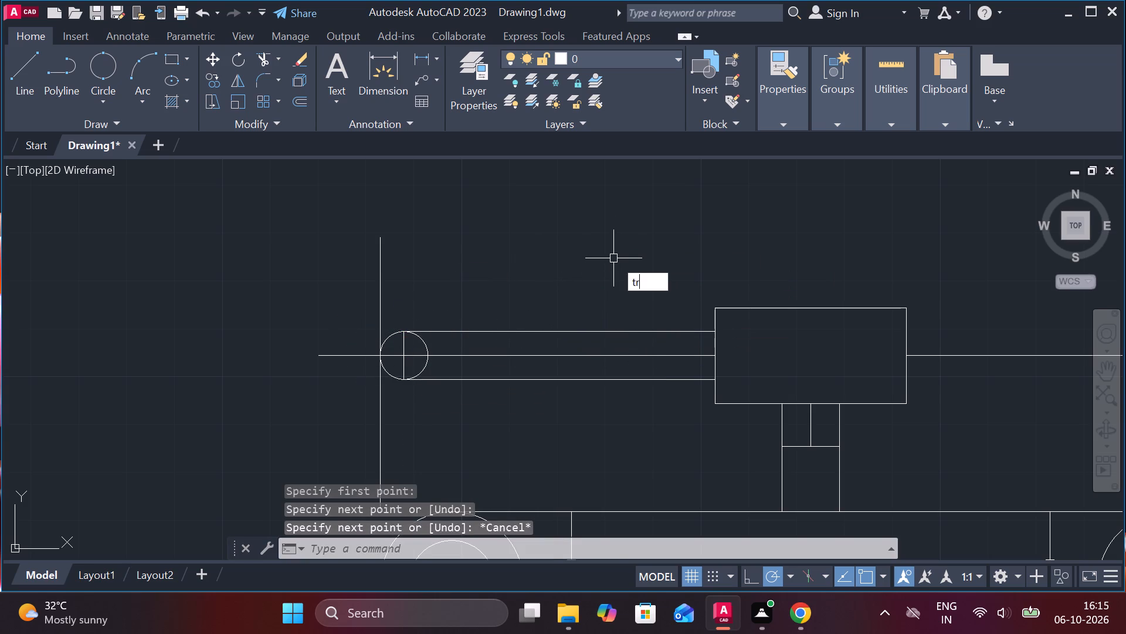
scroll(470, 345, "up", 1)
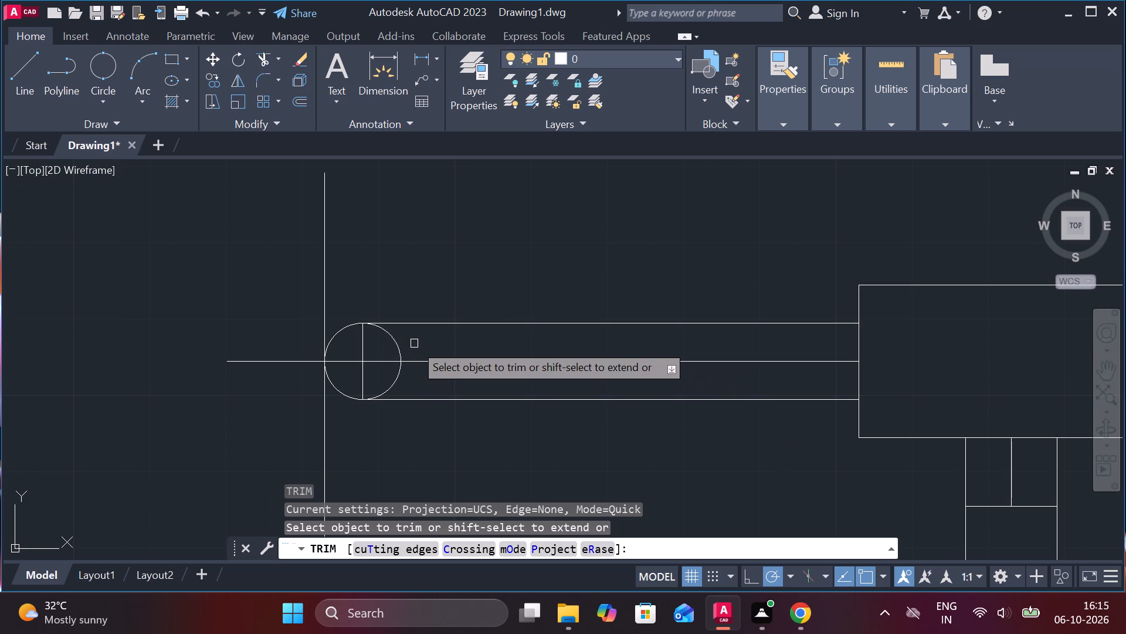
left_click_drag(420, 343, 378, 347)
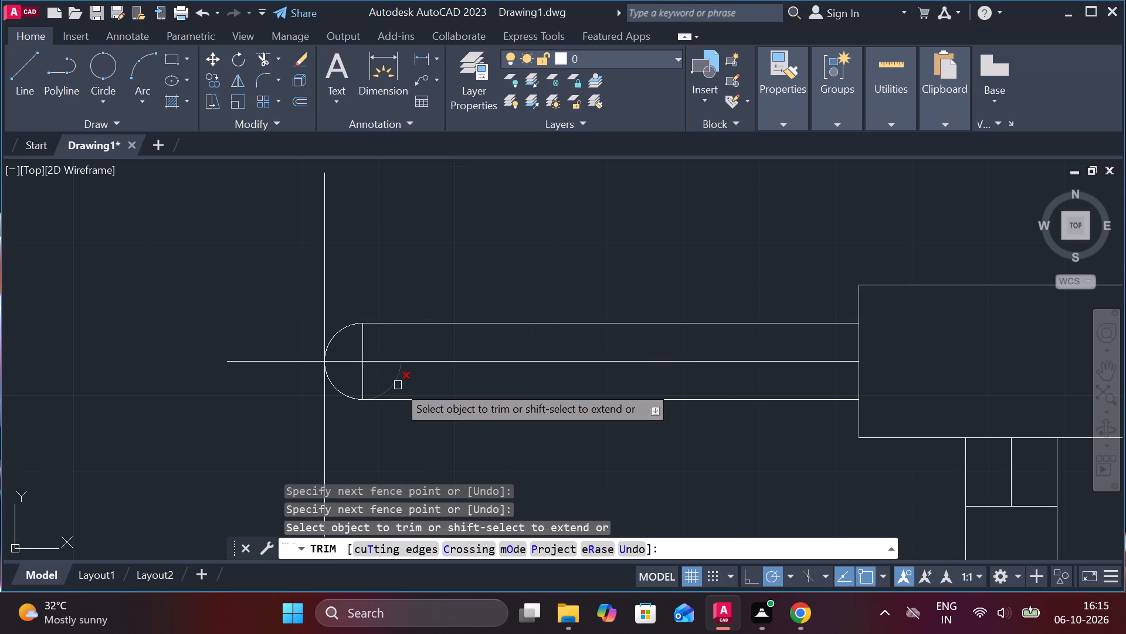
left_click(392, 382)
scroll(409, 358, "down", 2)
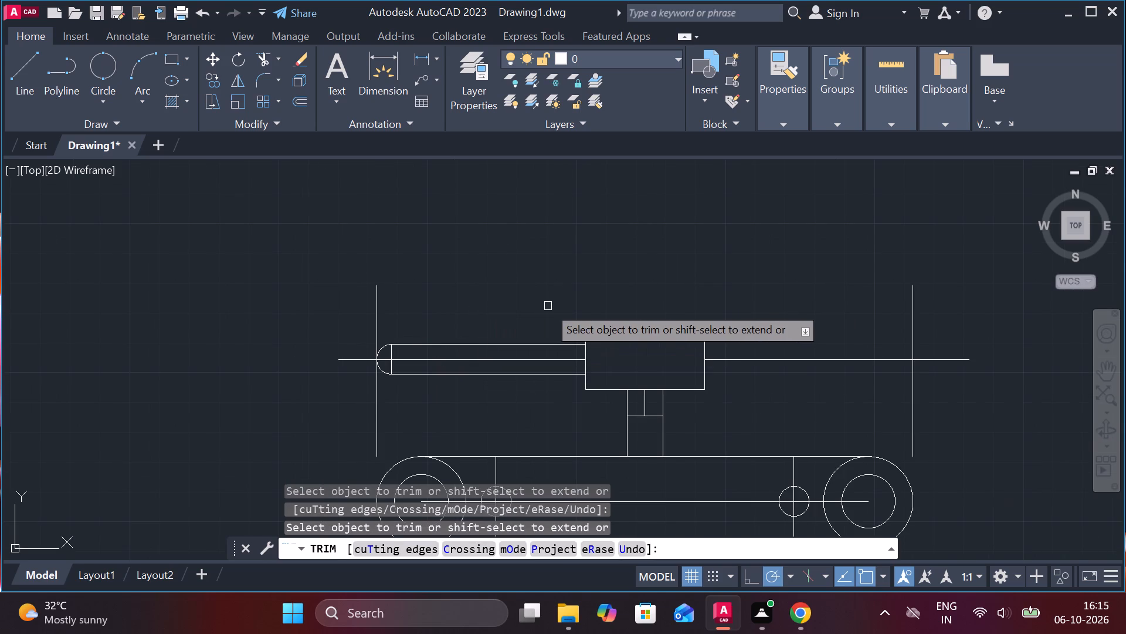
key("Escape")
Mirror the left arm's two long lines, short vertical line and end arc about the head's vertical centreline, keeping the source objects.
left_click(534, 376)
scroll(442, 359, "up", 2)
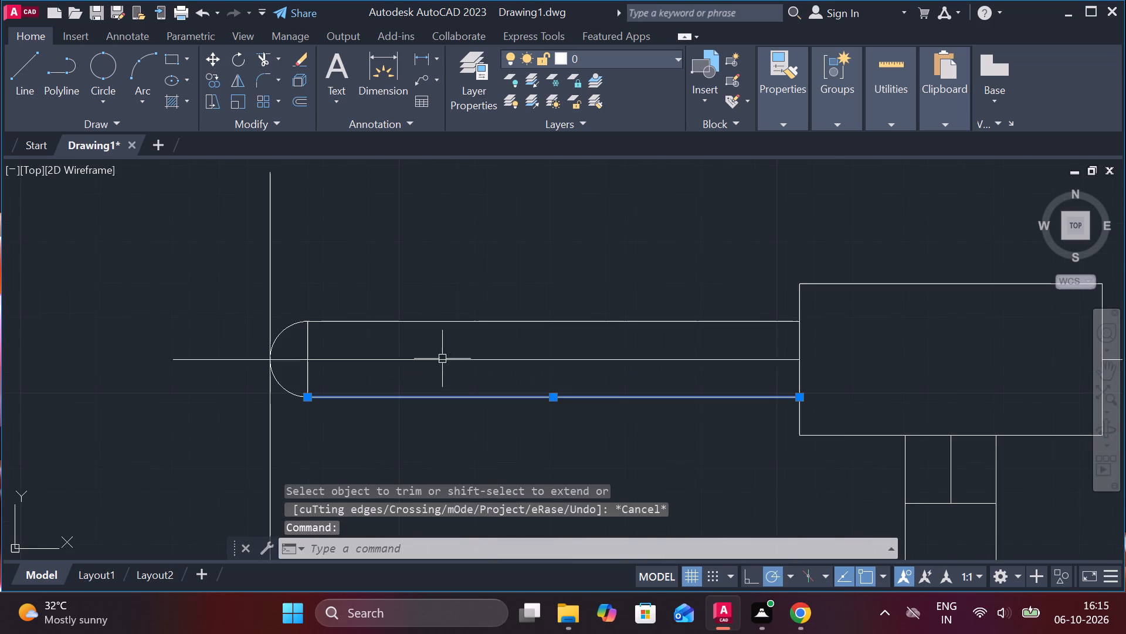
left_click(379, 322)
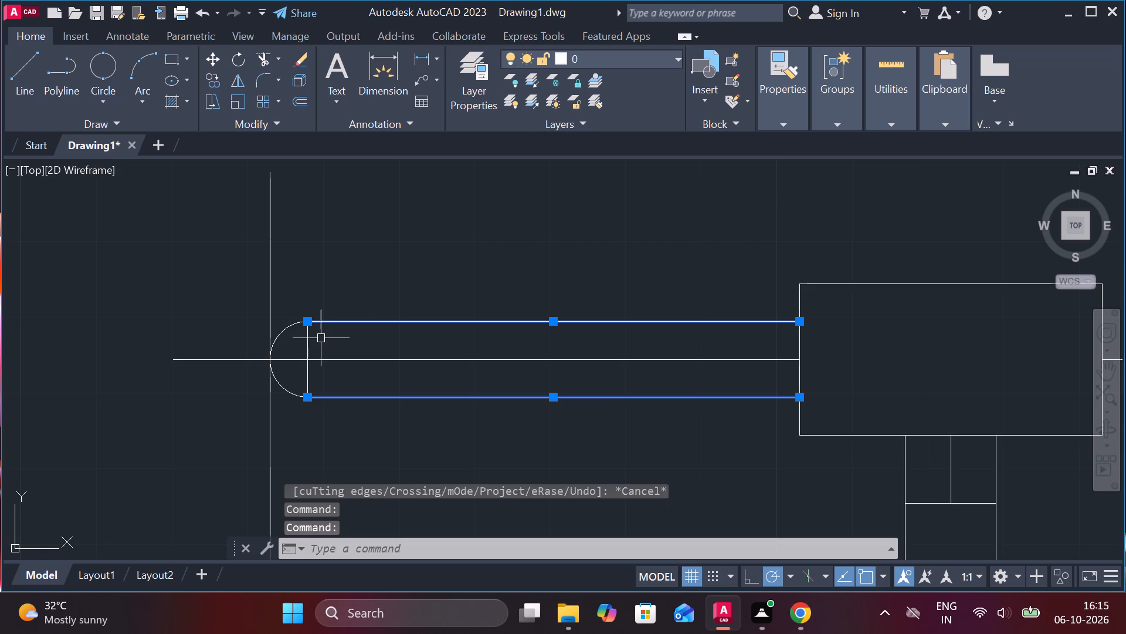
left_click(311, 345)
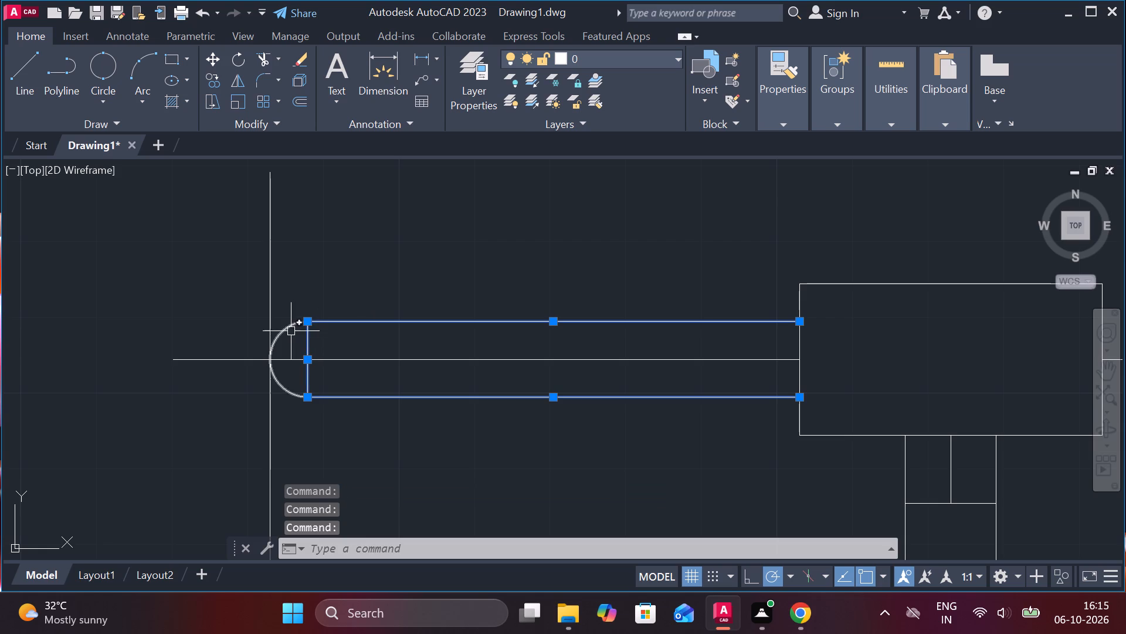
left_click(291, 331)
type("mi")
key("Return")
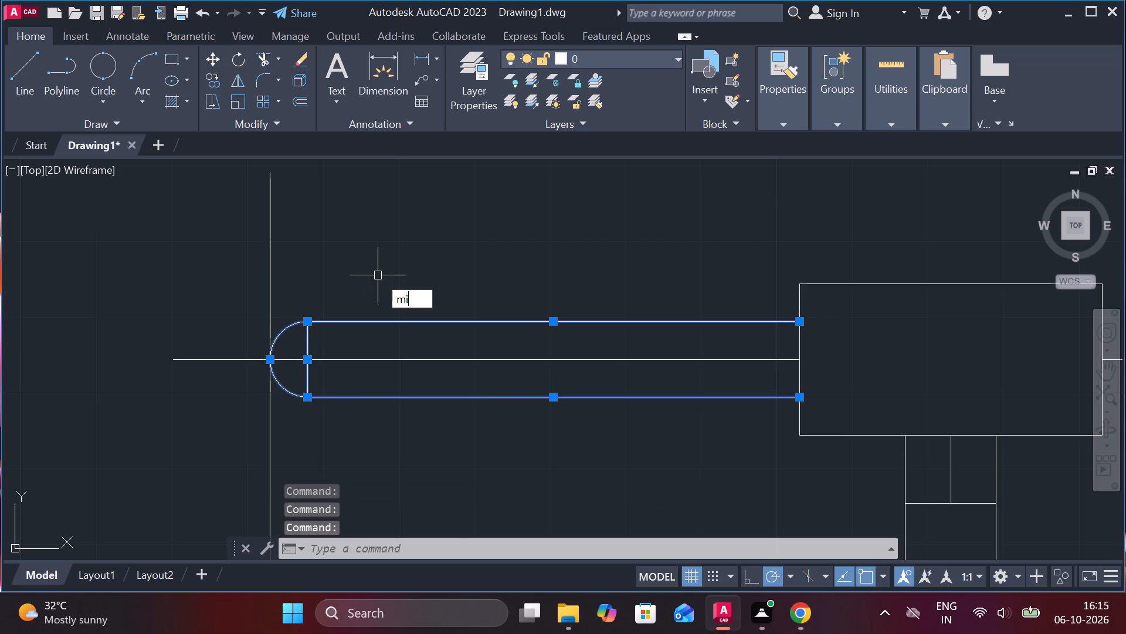
scroll(496, 279, "down", 2)
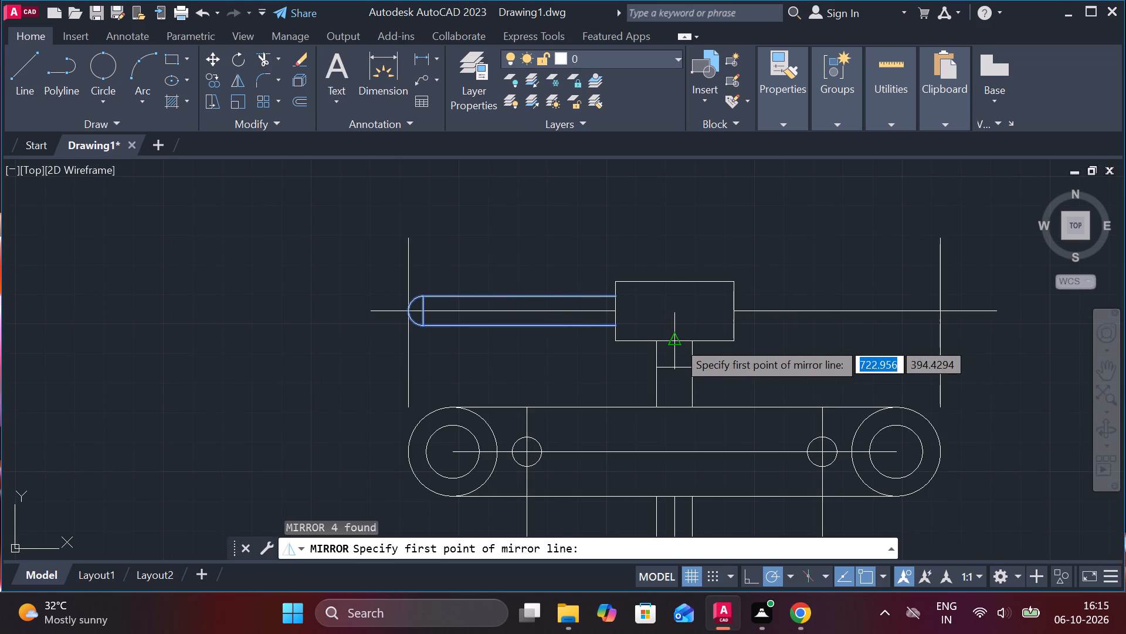
left_click(677, 341)
left_click(672, 211)
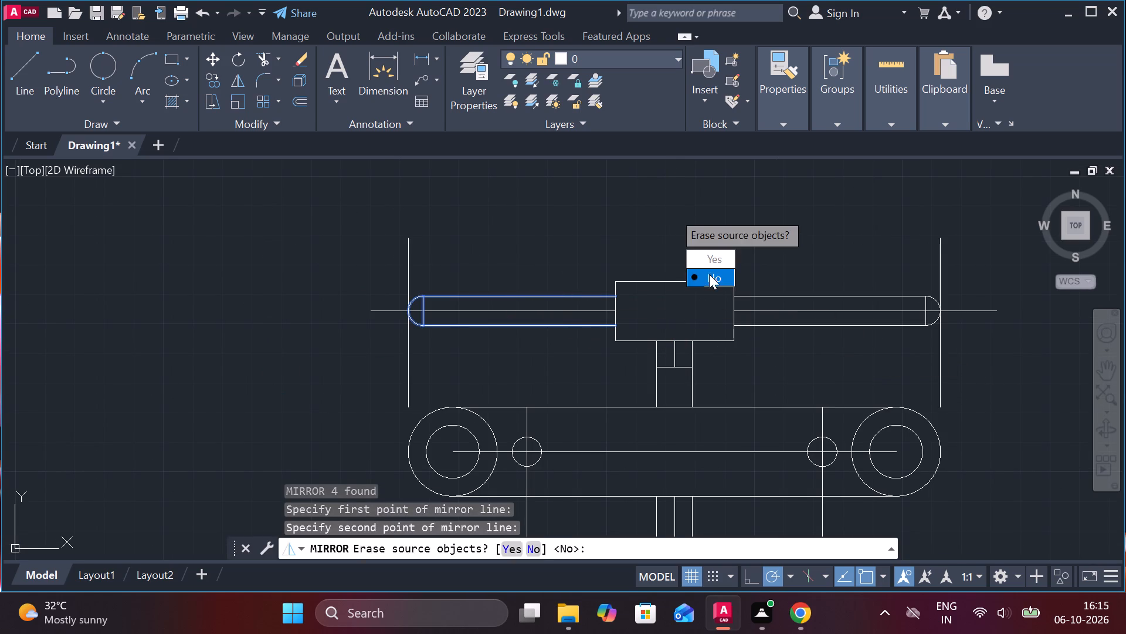
left_click_drag(710, 276, 672, 211)
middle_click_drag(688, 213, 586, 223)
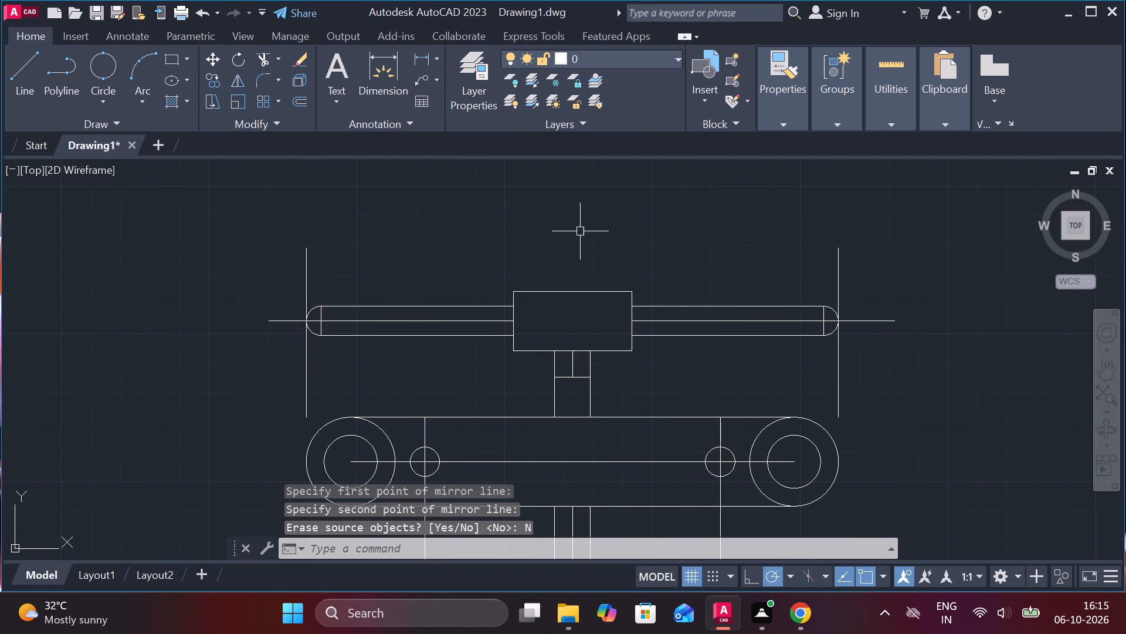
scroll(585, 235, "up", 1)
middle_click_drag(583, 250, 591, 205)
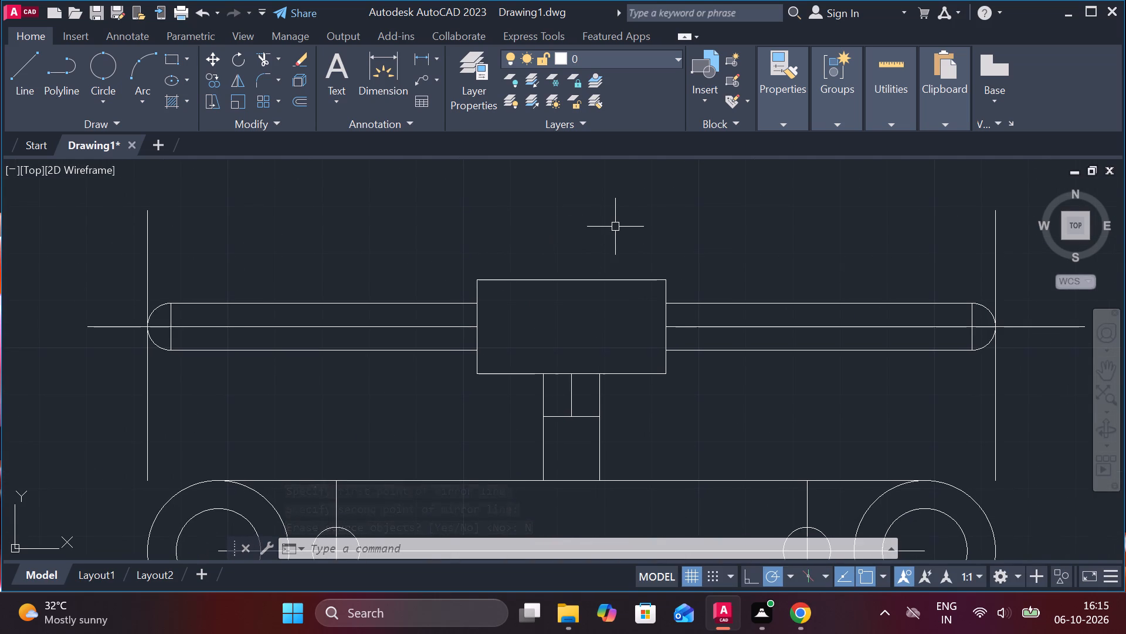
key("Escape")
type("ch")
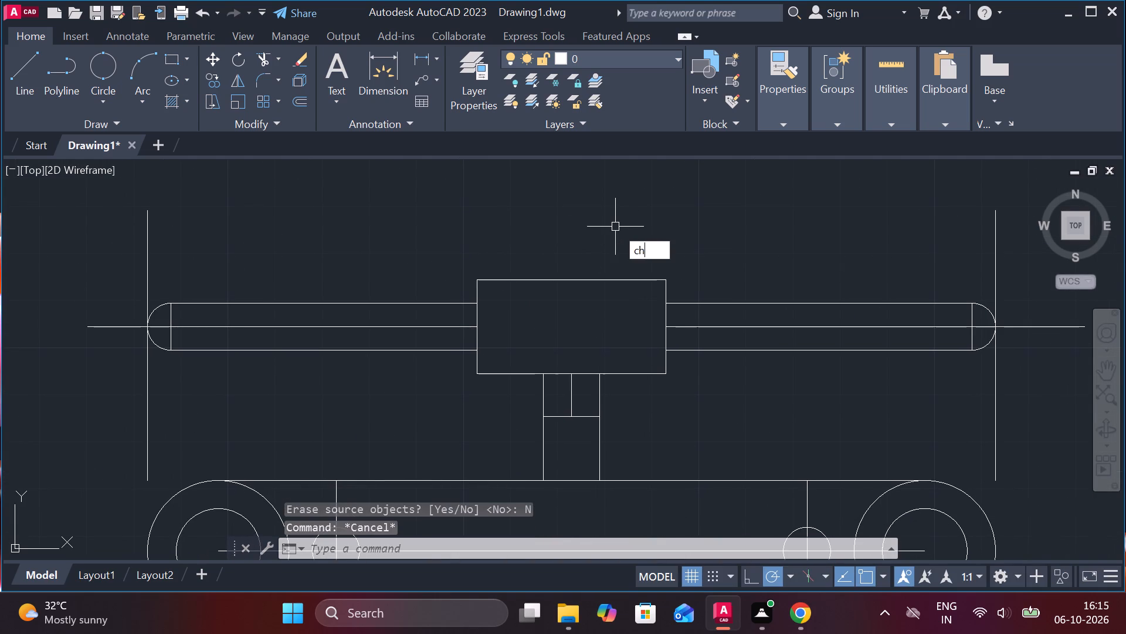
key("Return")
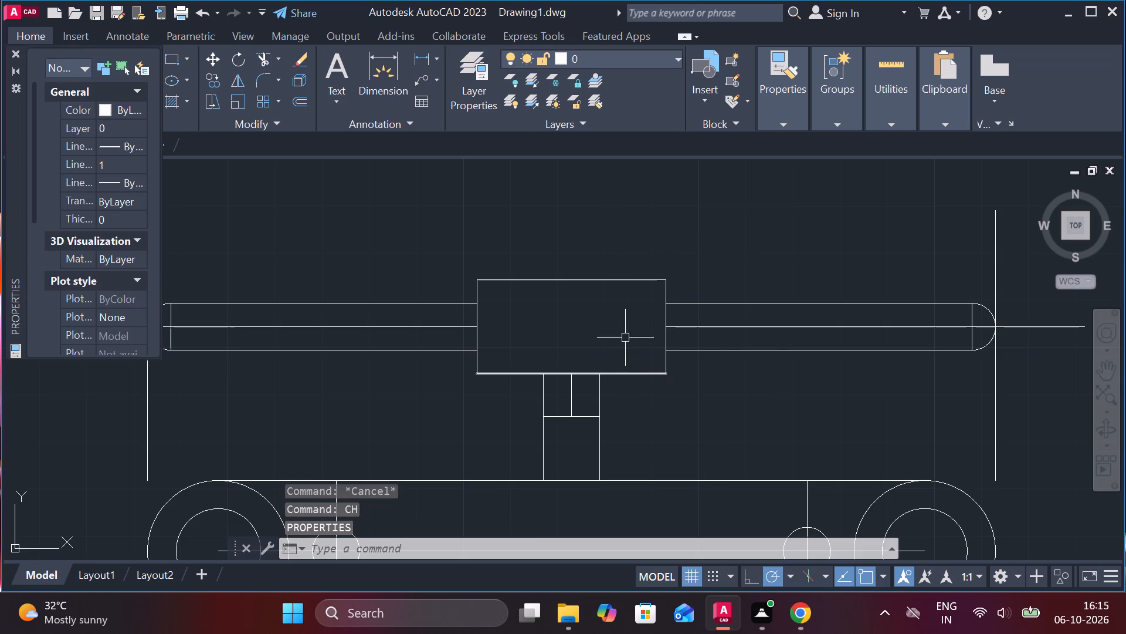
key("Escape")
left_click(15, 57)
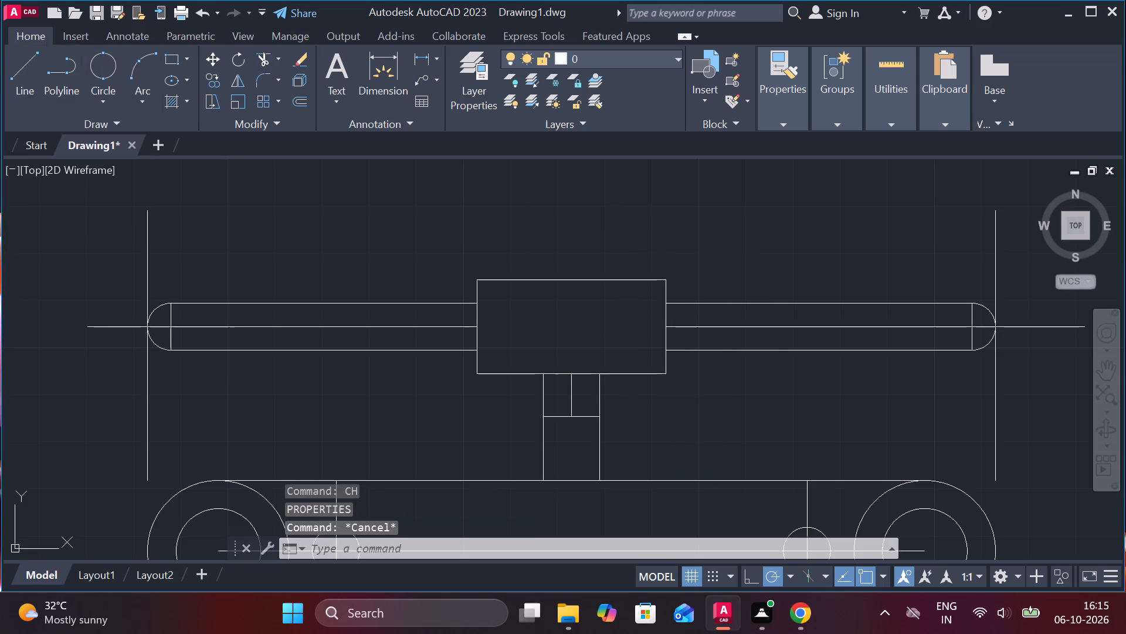
Chamfer the head rectangle's two upper corners with a chamfer length of 1 and an angle of 45 degrees.
type("ch")
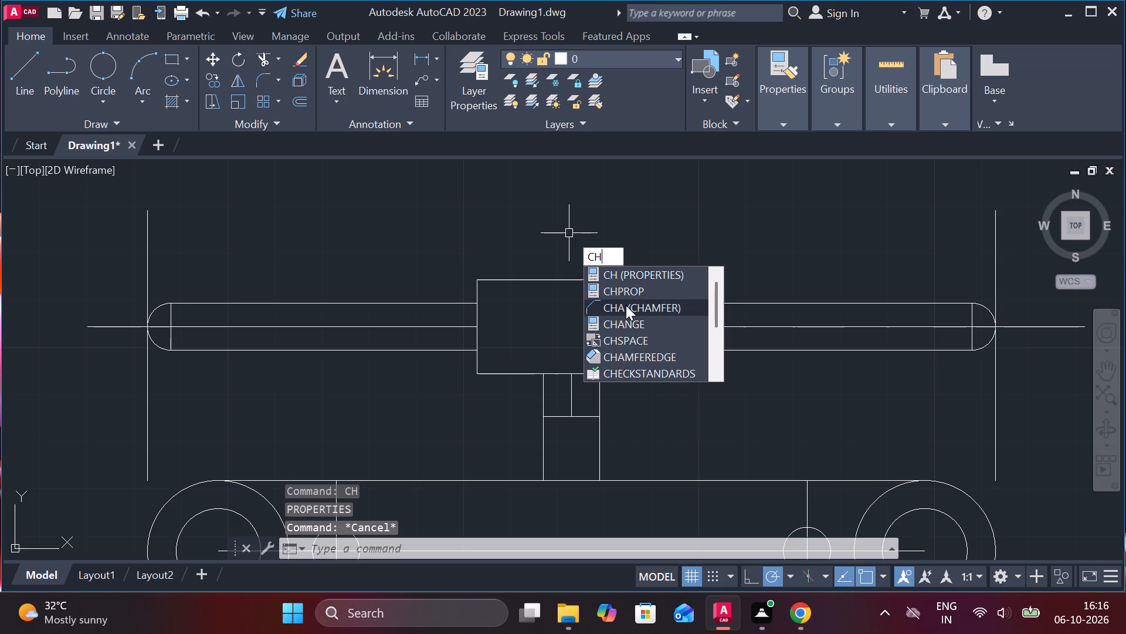
left_click(626, 305)
left_click(660, 546)
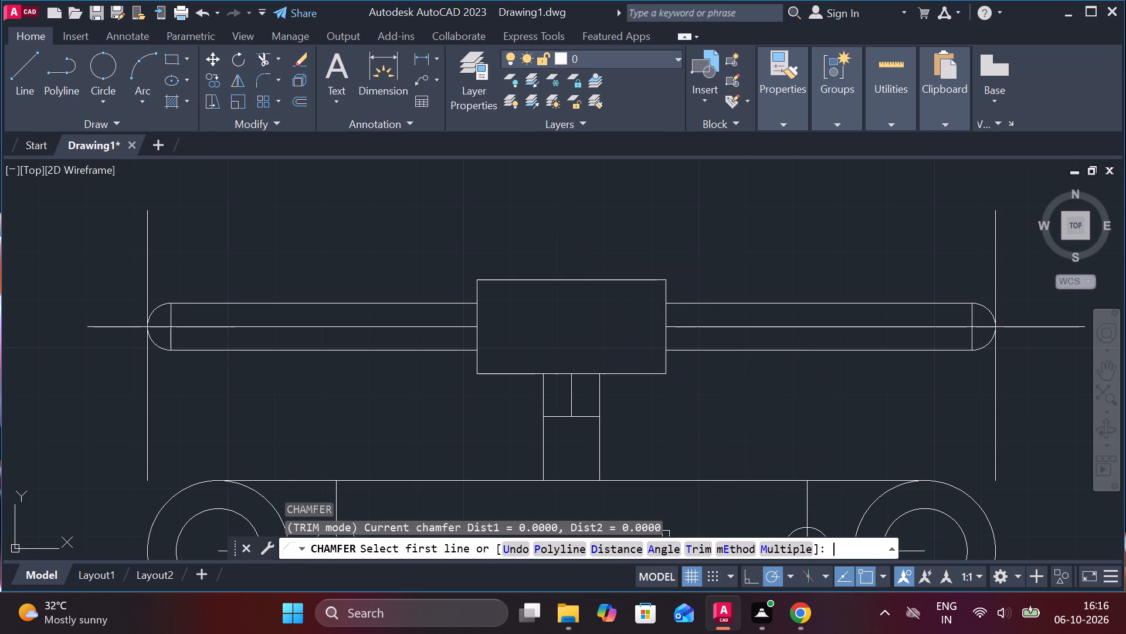
key("1")
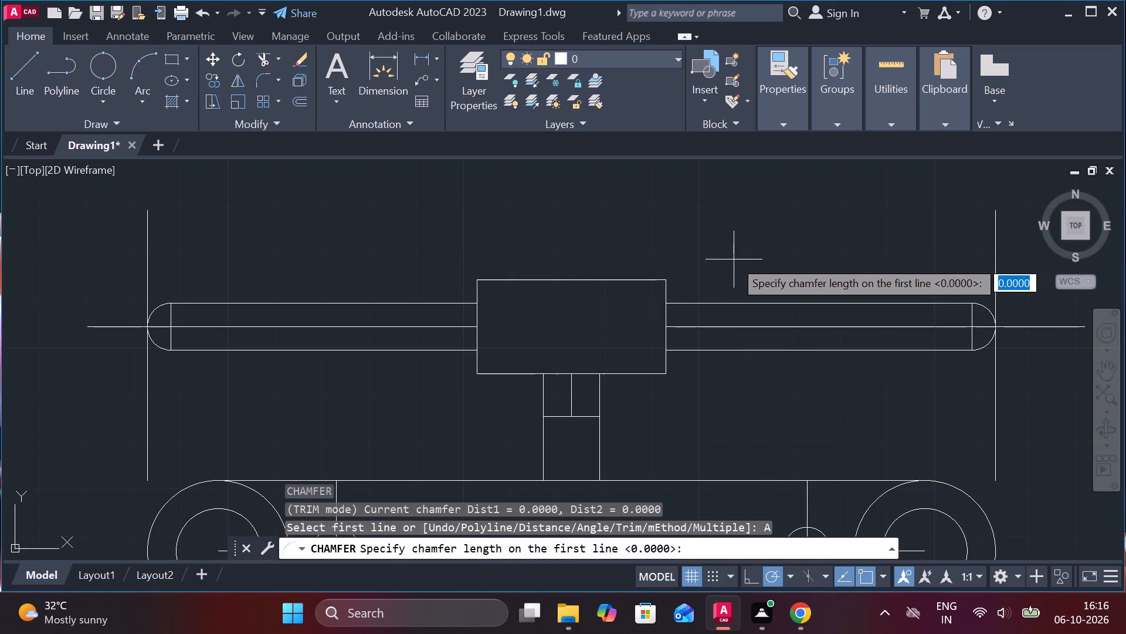
key("Return")
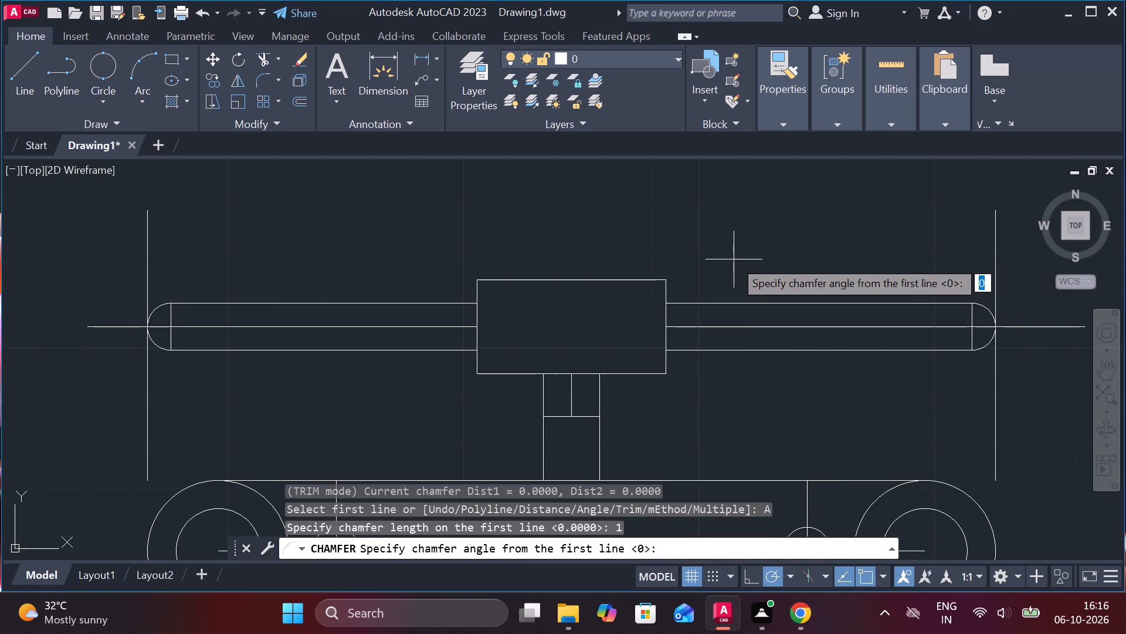
type("45")
key("Return")
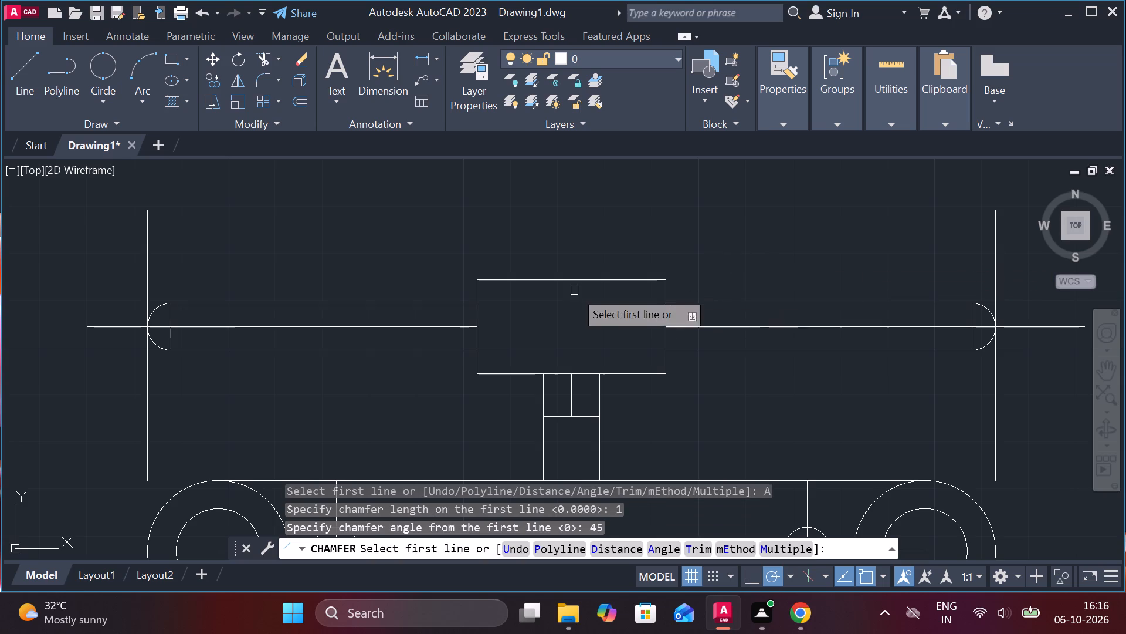
scroll(428, 275, "up", 2)
left_click(577, 285)
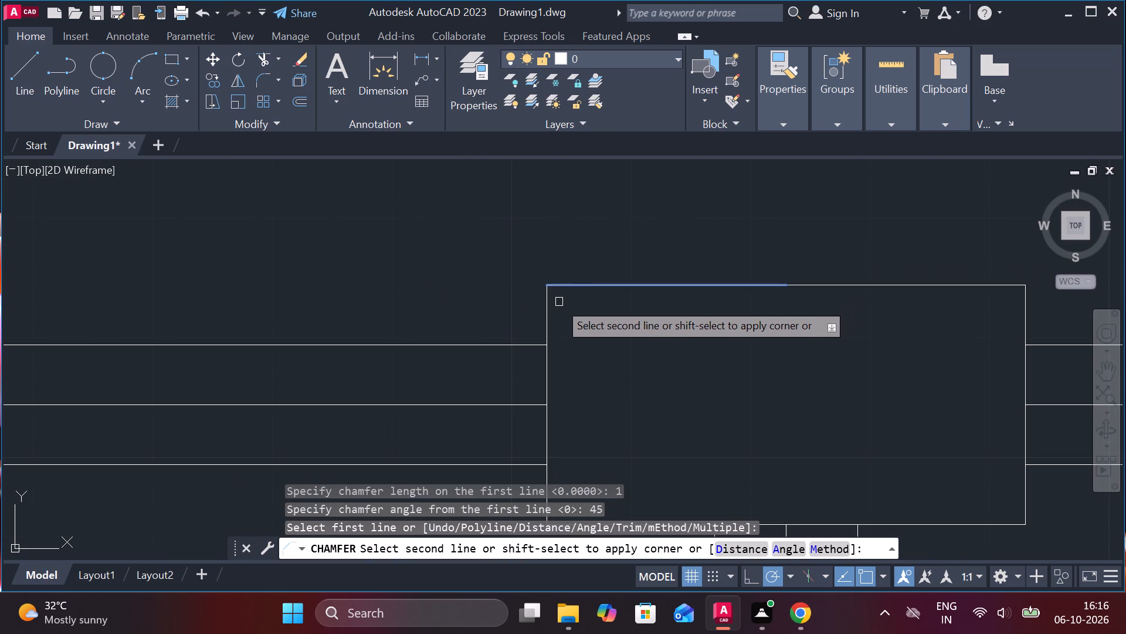
left_click(546, 302)
key("space")
left_click(992, 285)
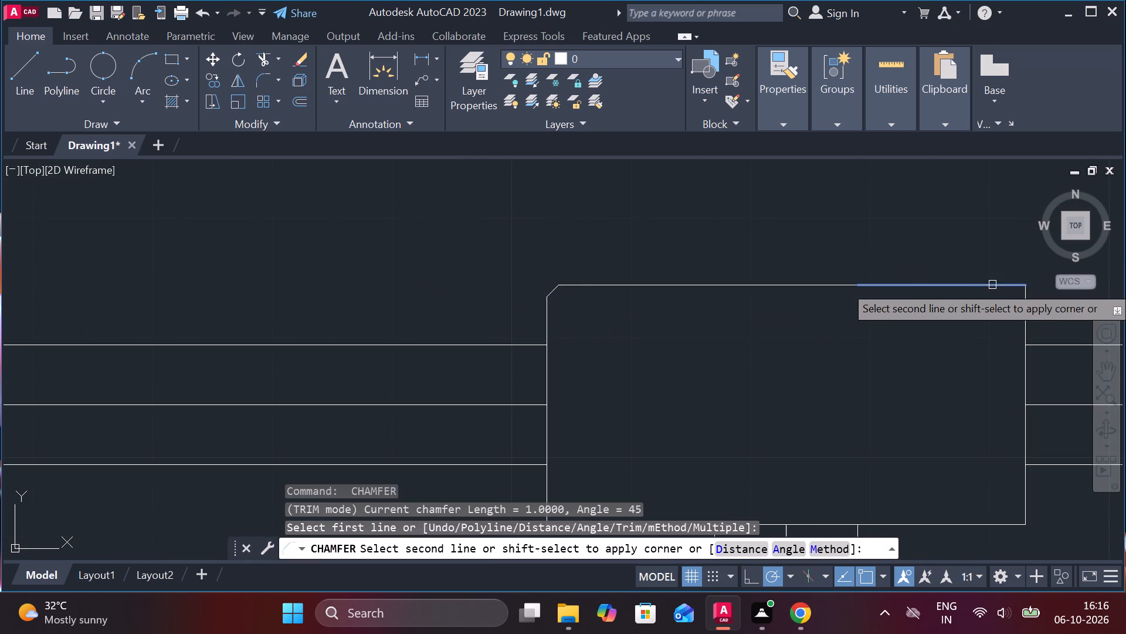
left_click(1025, 308)
Chamfer the head's two lower corners with the same length 1 and 45-degree angle.
scroll(920, 319, "down", 2)
scroll(848, 383, "up", 2)
key("space")
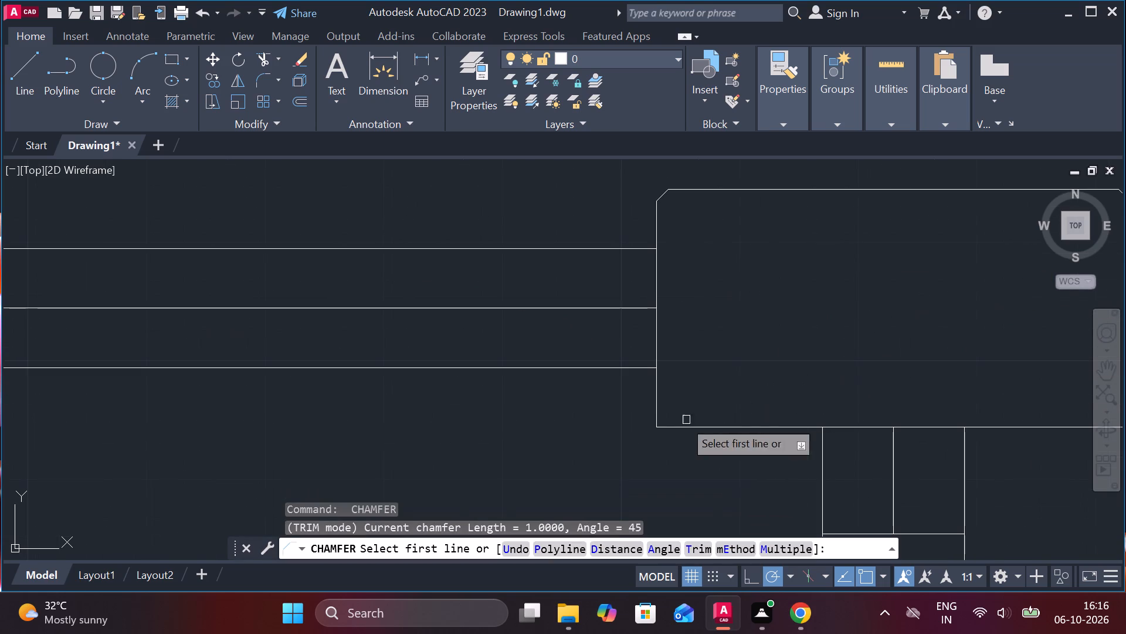
left_click(652, 406)
left_click(670, 423)
key("space")
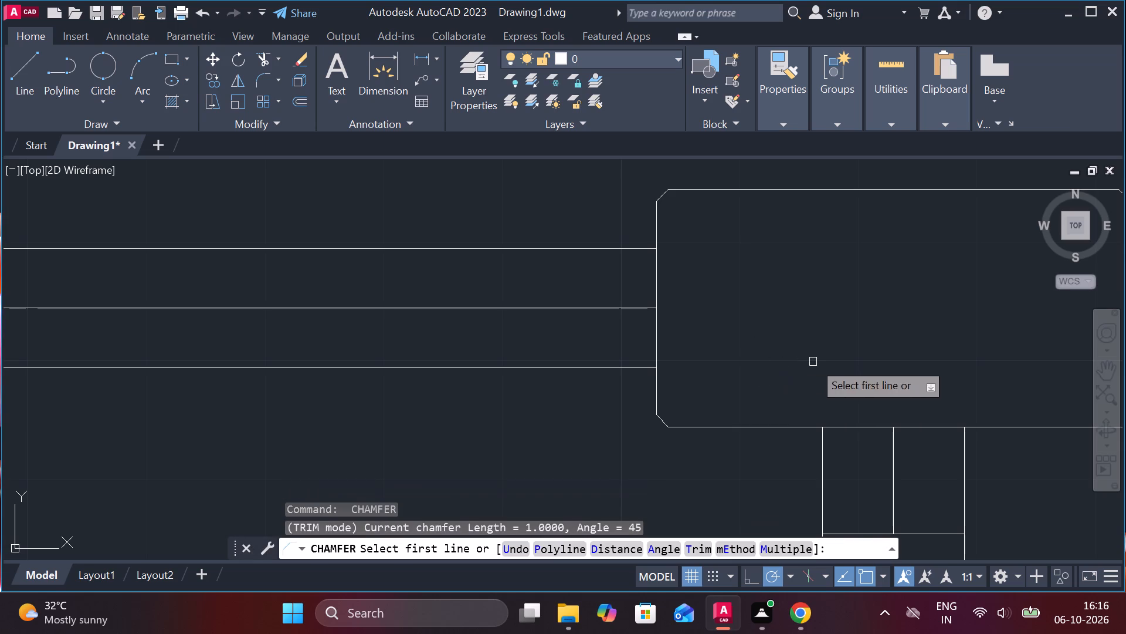
middle_click_drag(747, 321, 410, 273)
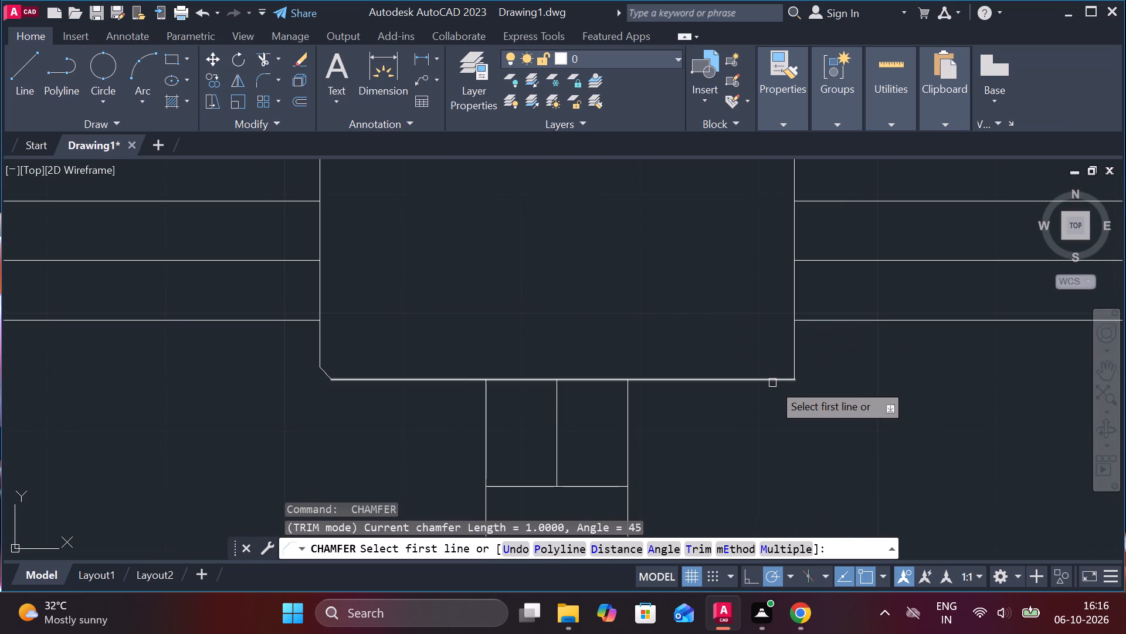
left_click(772, 383)
left_click(791, 360)
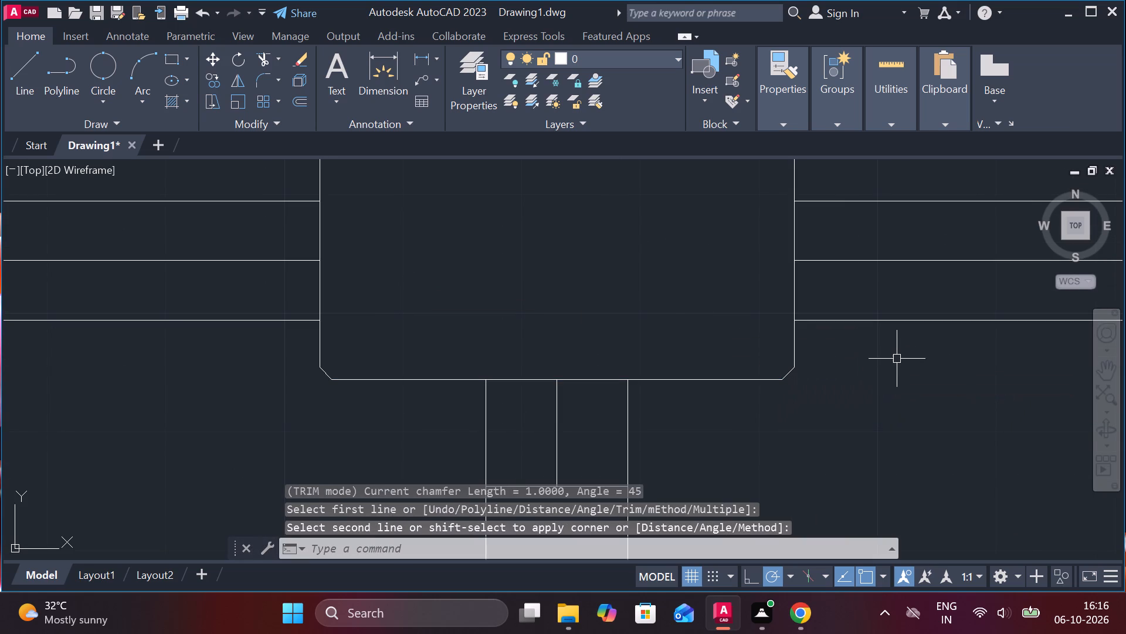
key("Escape")
Draw two 40-long horizontal lines across the head, joining the side ends of the lower chamfers and of the upper chamfers.
key("l")
key("Return")
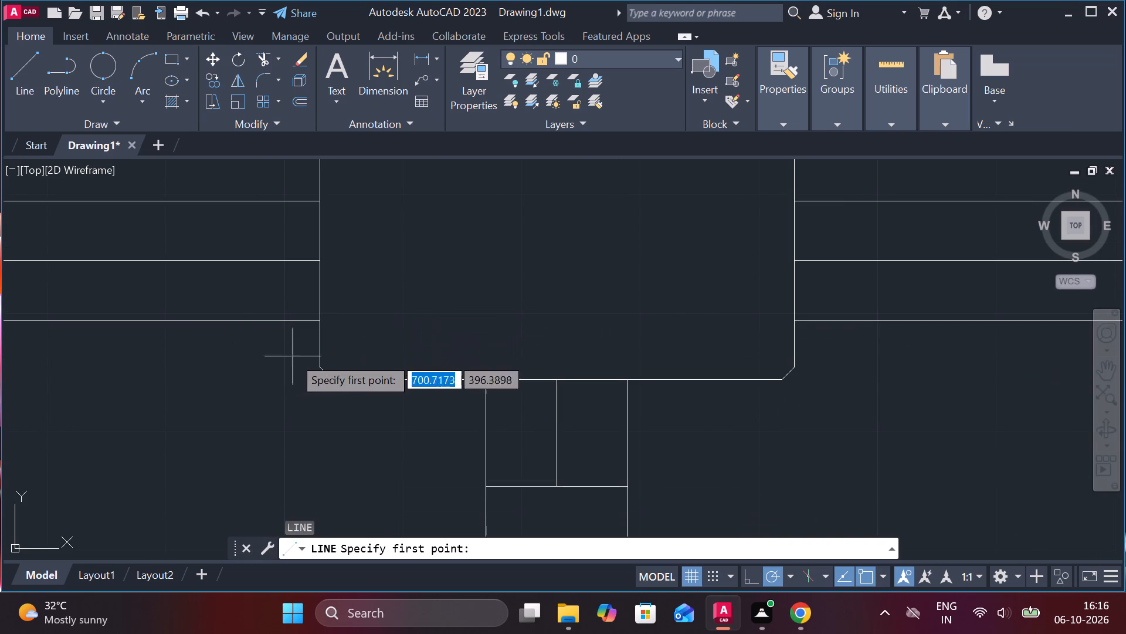
left_click(322, 365)
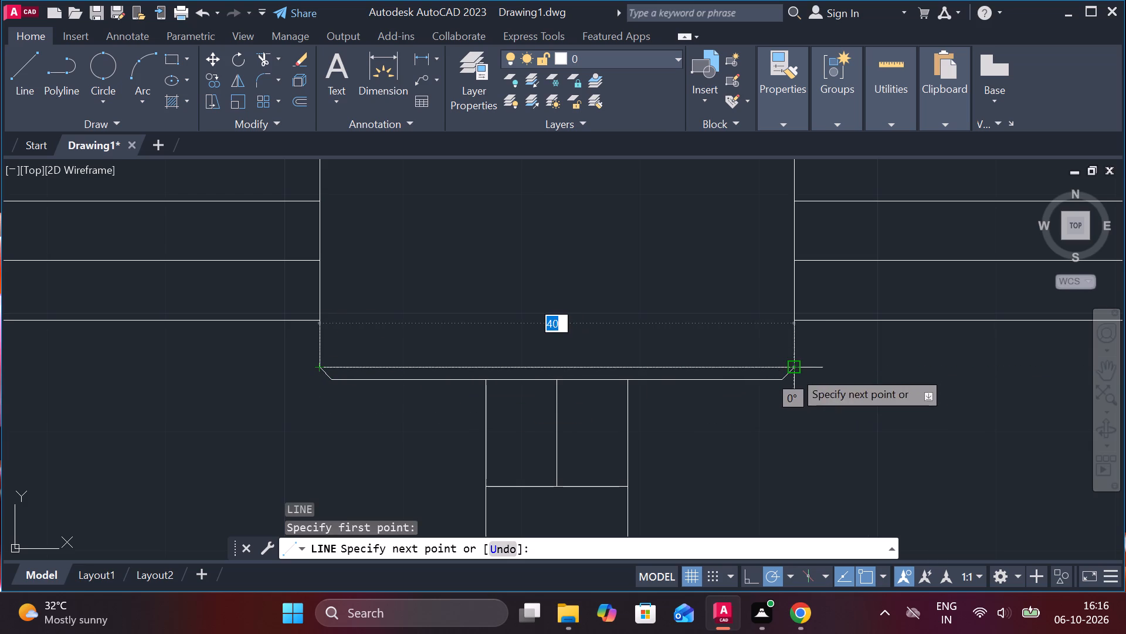
left_click(793, 370)
key("Escape")
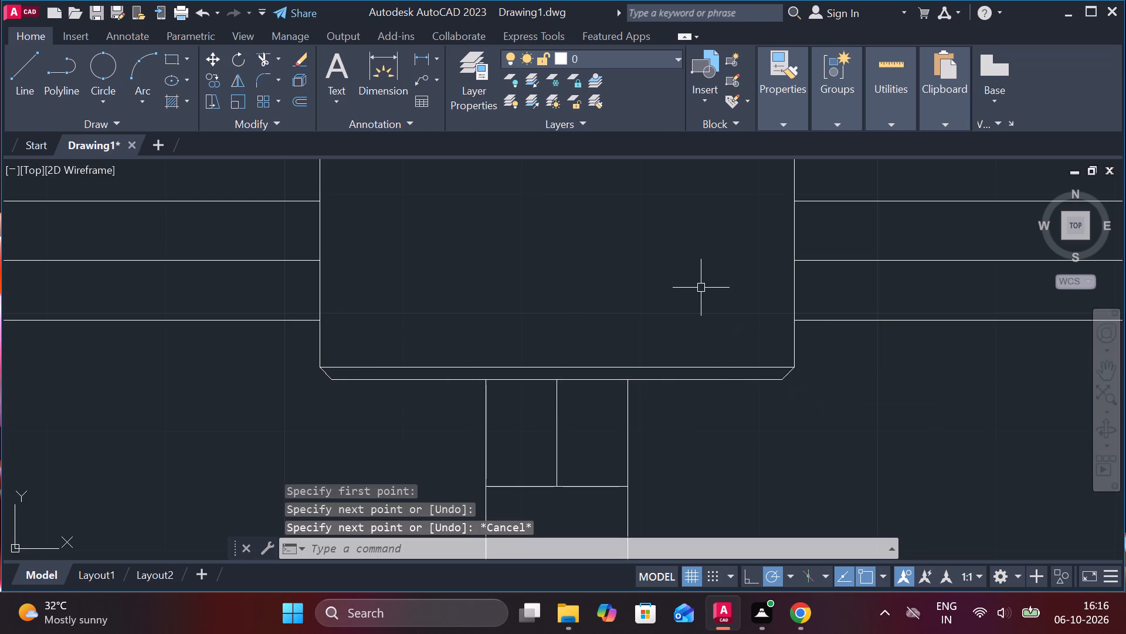
key("space")
middle_click_drag(717, 286, 760, 449)
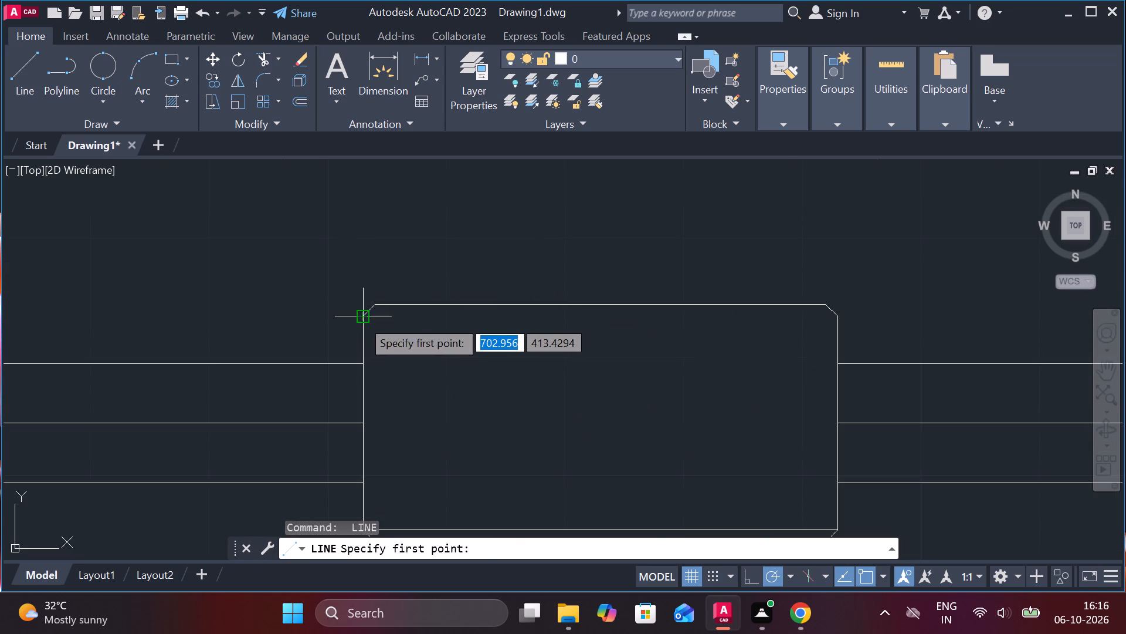
left_click_drag(361, 319, 374, 322)
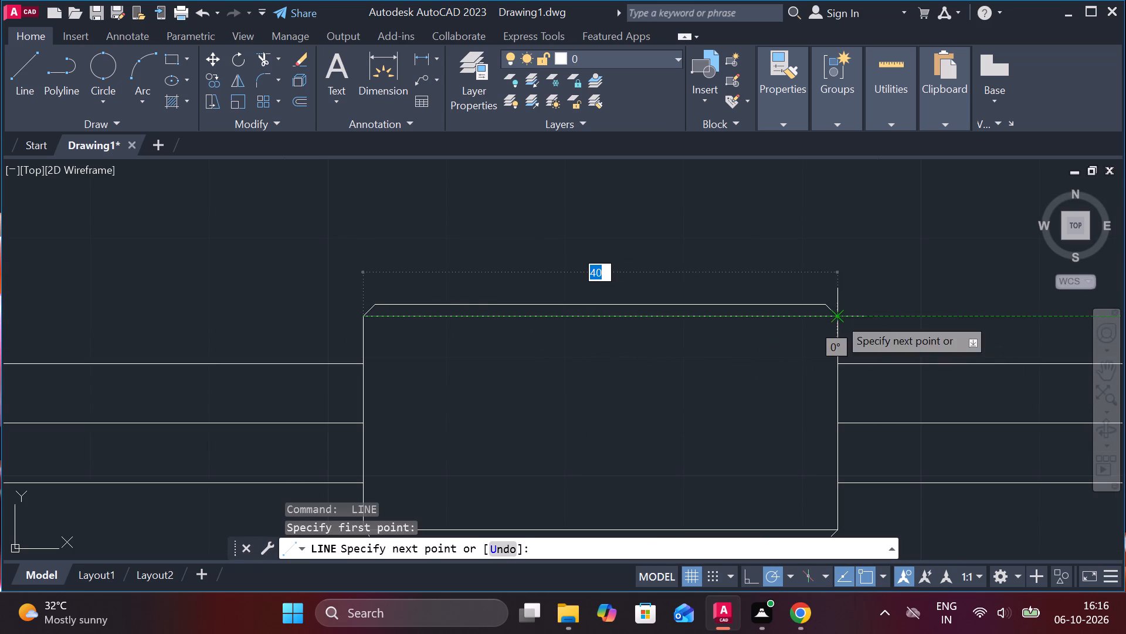
left_click(838, 317)
key("Escape")
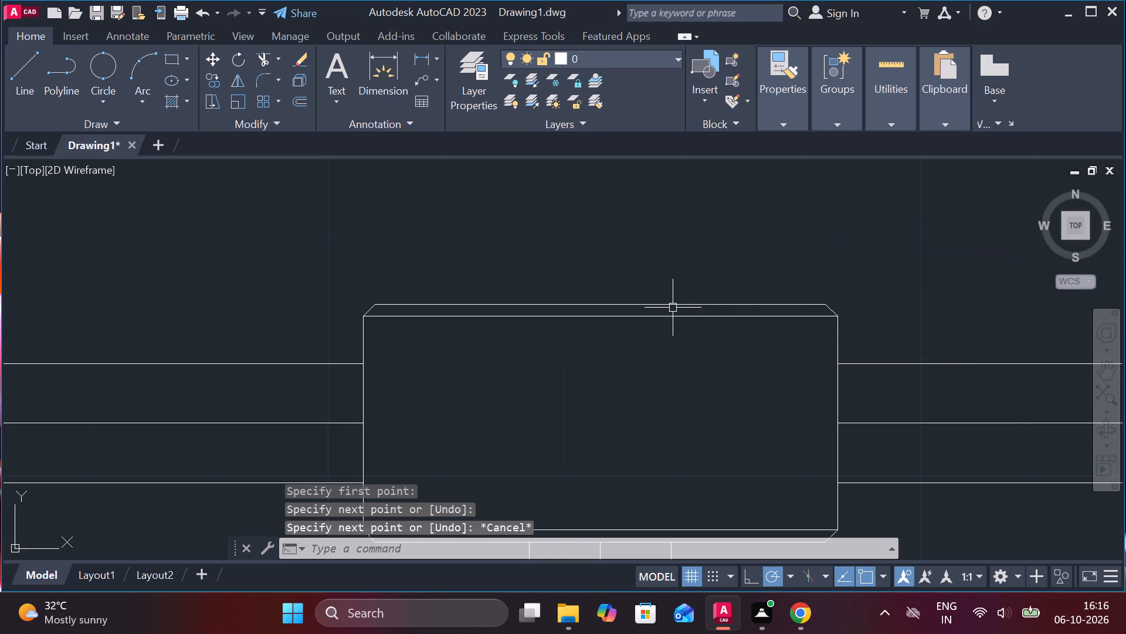
Set the Fillet radius to 2 for rounding where the stem meets the head's lower edge.
scroll(671, 315, "down", 1)
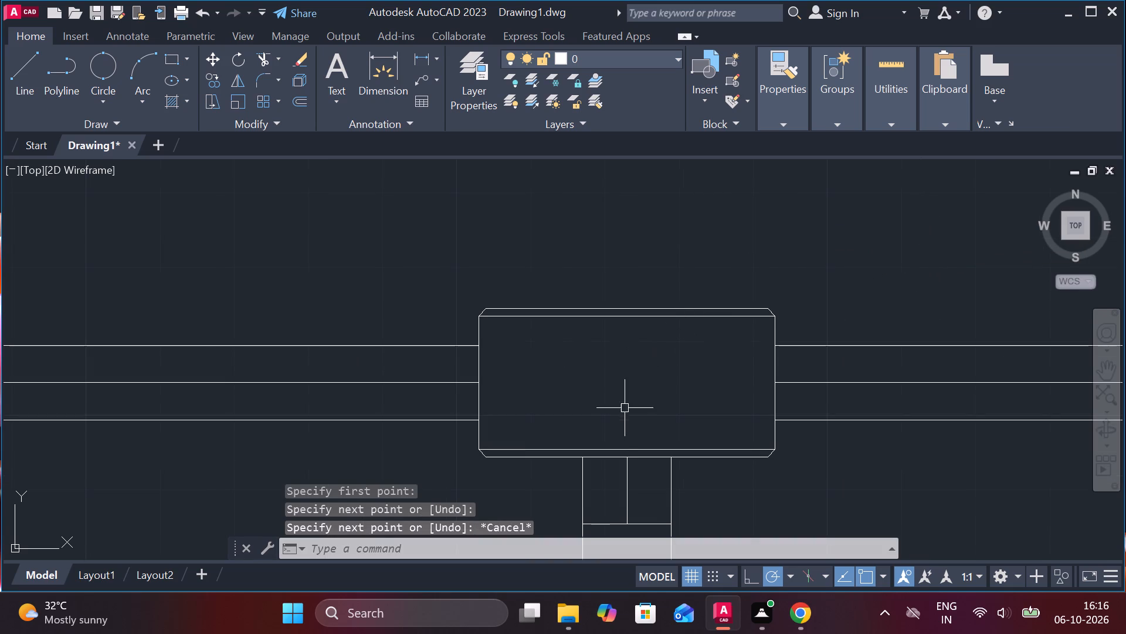
scroll(629, 358, "down", 1)
scroll(581, 376, "up", 1)
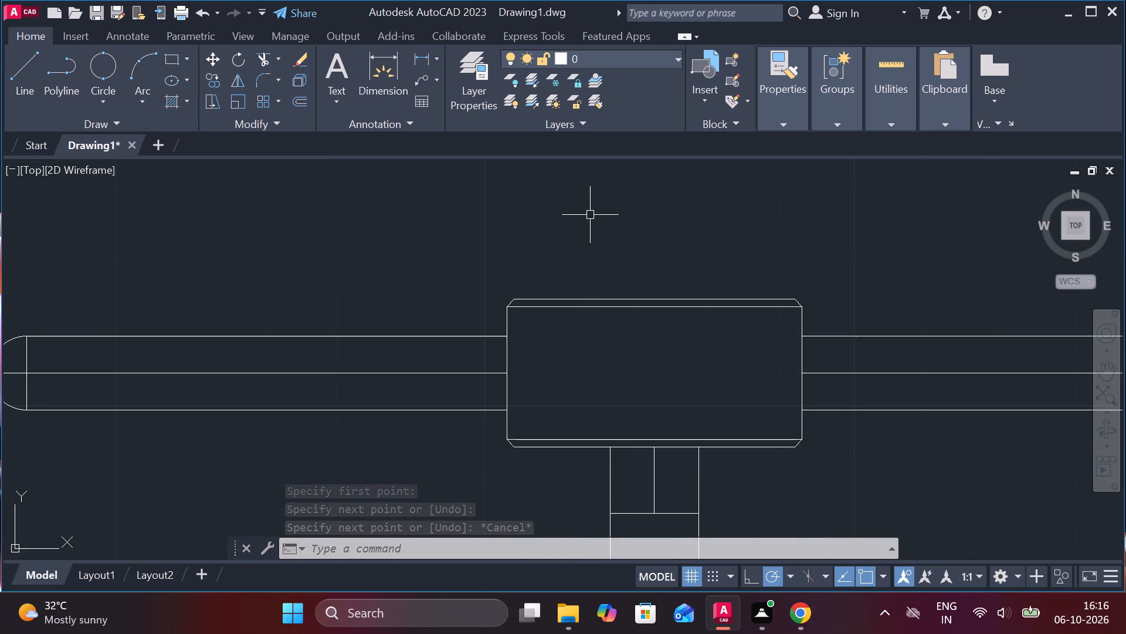
middle_click_drag(669, 412, 635, 295)
scroll(615, 315, "up", 2)
key("f")
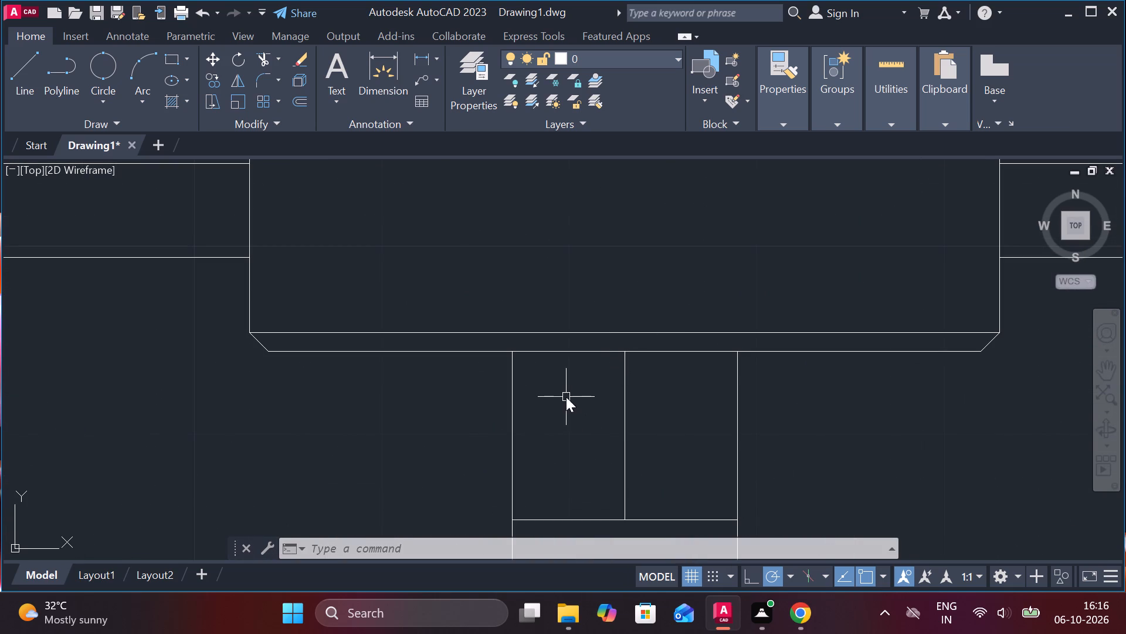
key("Return")
key("r")
key("Return")
key("2")
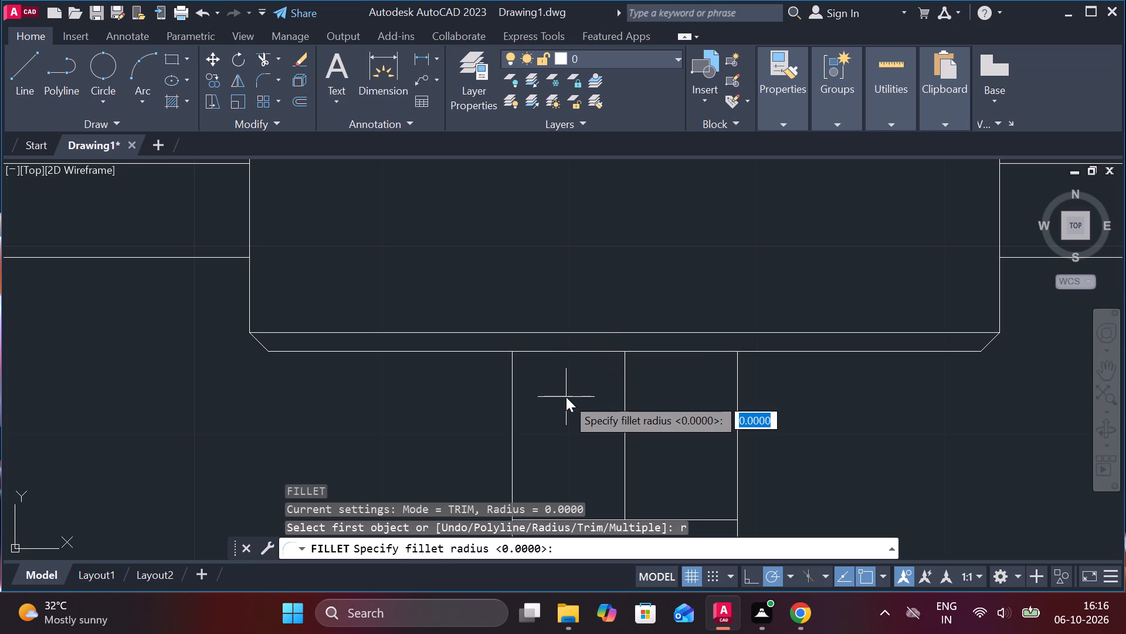
key("Return")
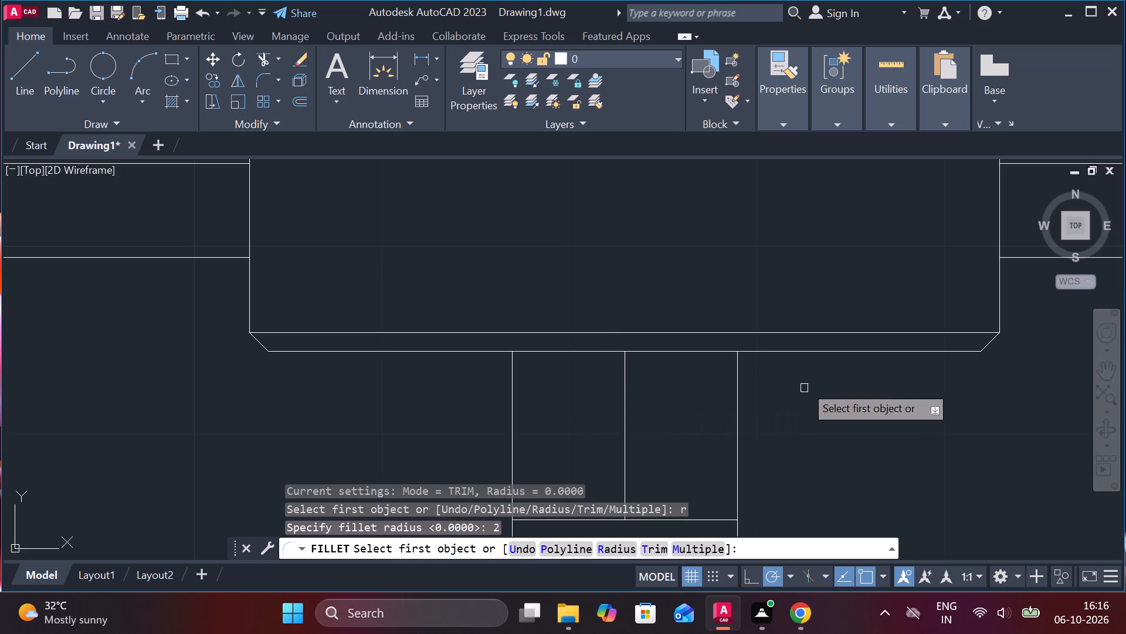
left_click(733, 374)
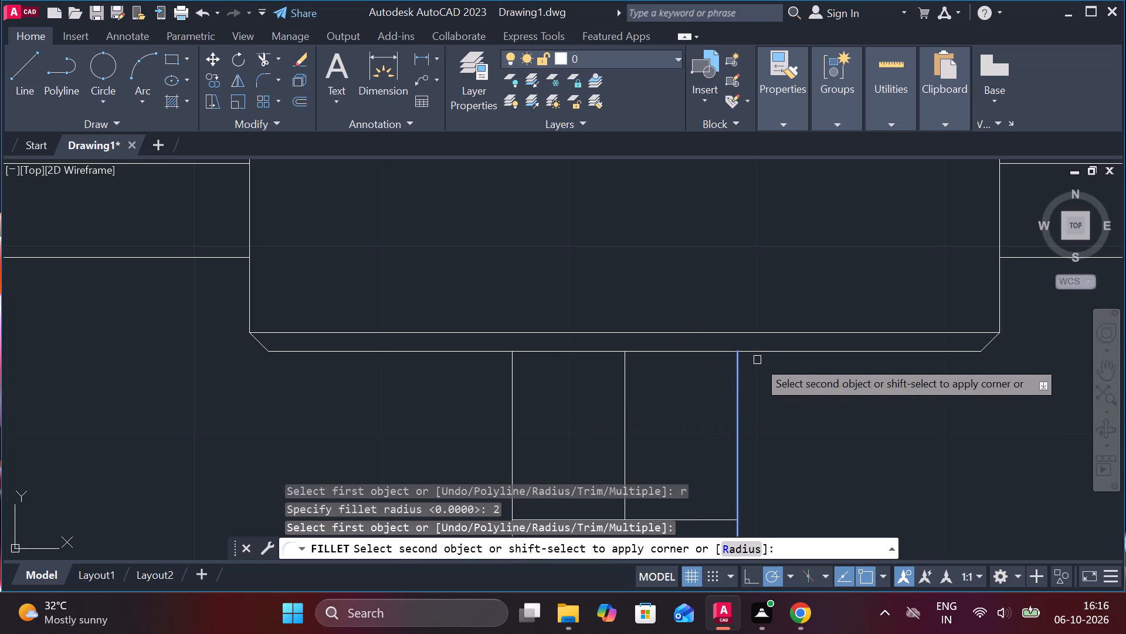
key("Escape")
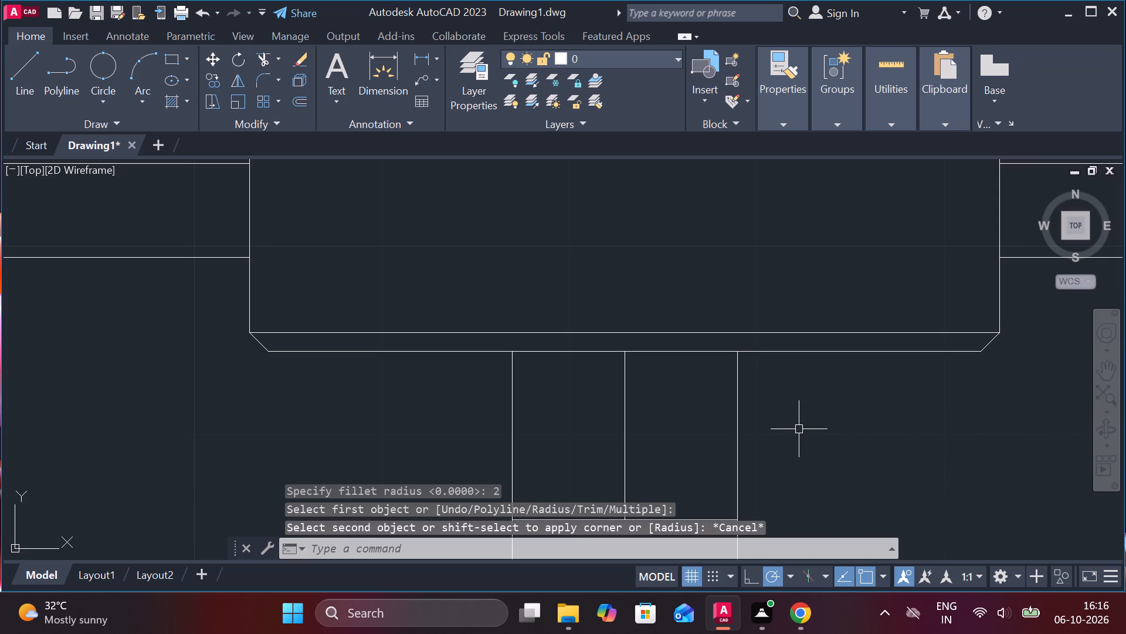
Trim away the head's bottom edge between the stem's two side lines, on both sides of the stem's centreline.
type("tr")
key("space")
left_click(673, 352)
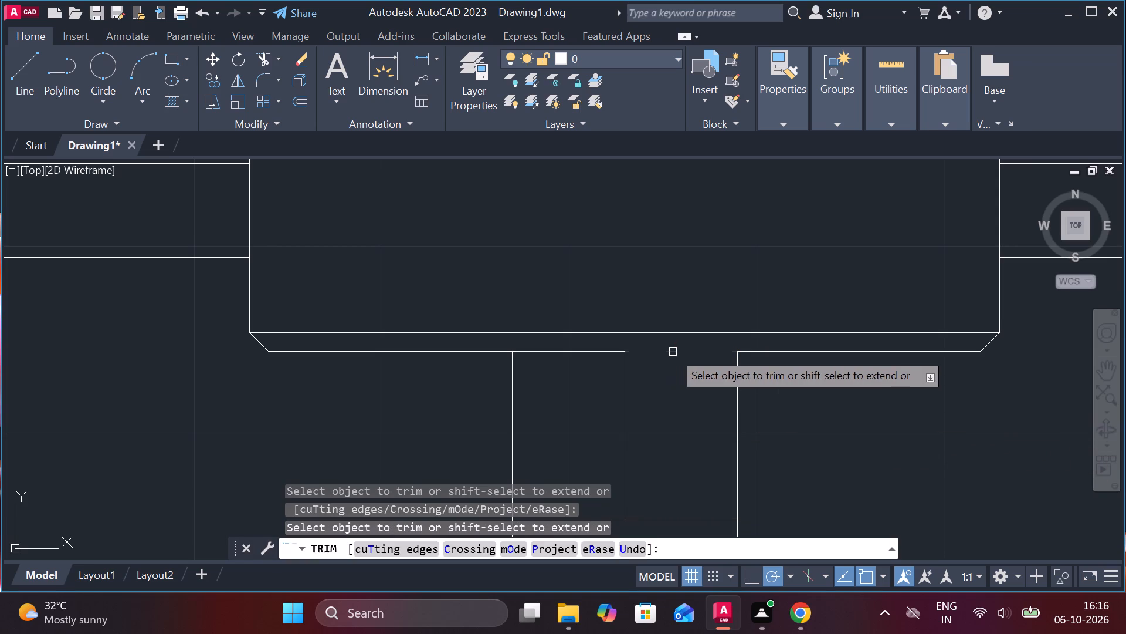
left_click(593, 350)
key("Escape")
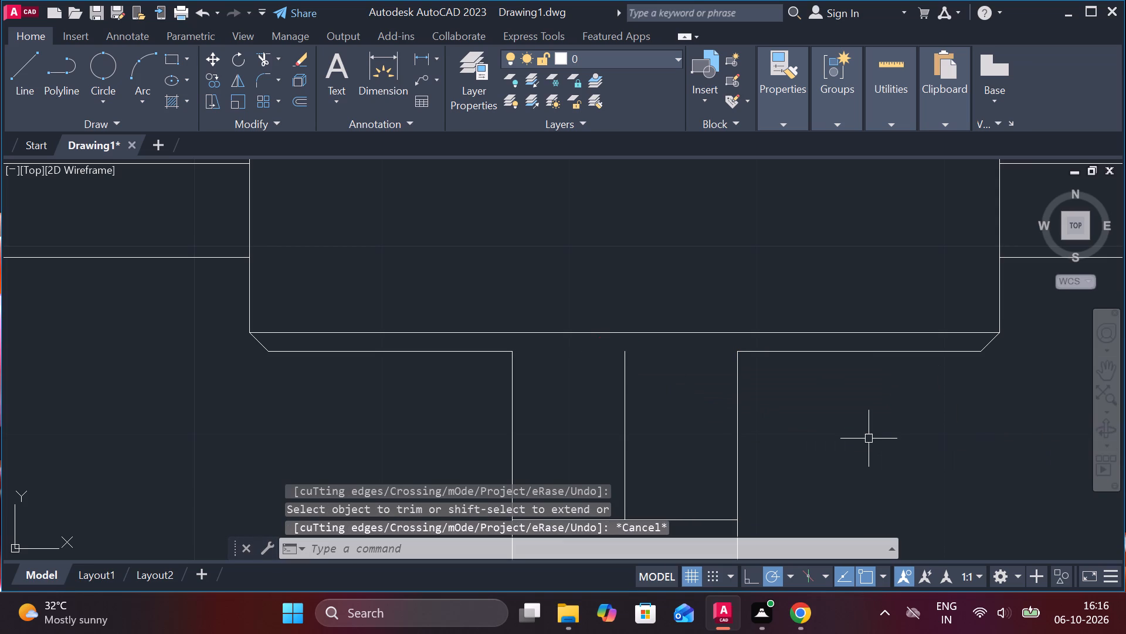
Fillet both corners between the head's bottom edge and the stem's side lines with radius 2.
key("f")
key("Return")
key("r")
key("Return")
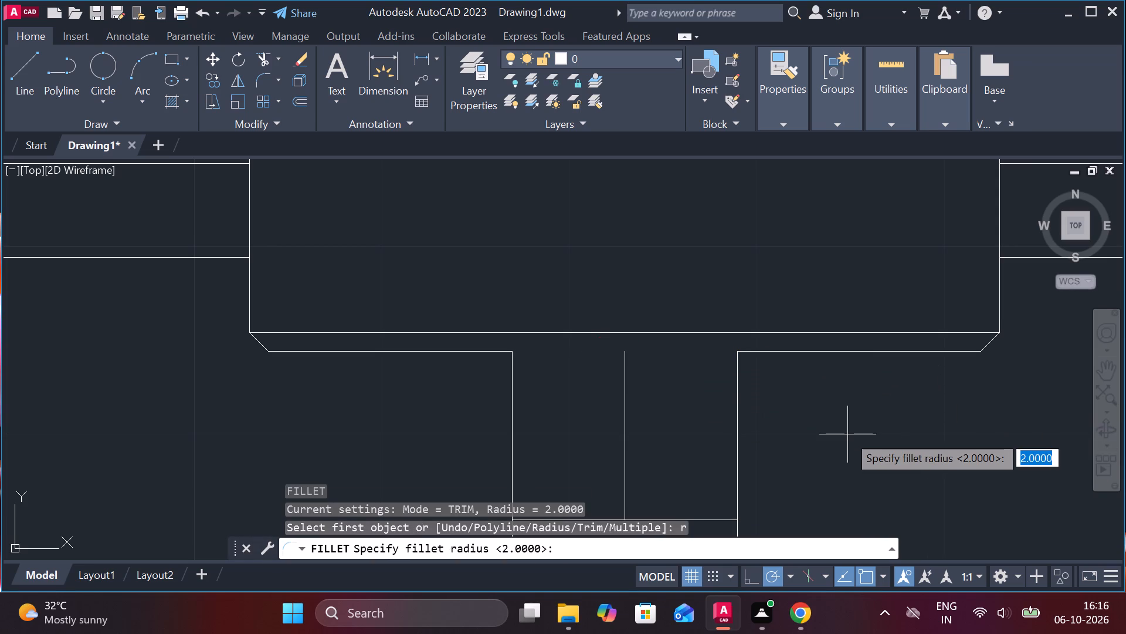
key("Return")
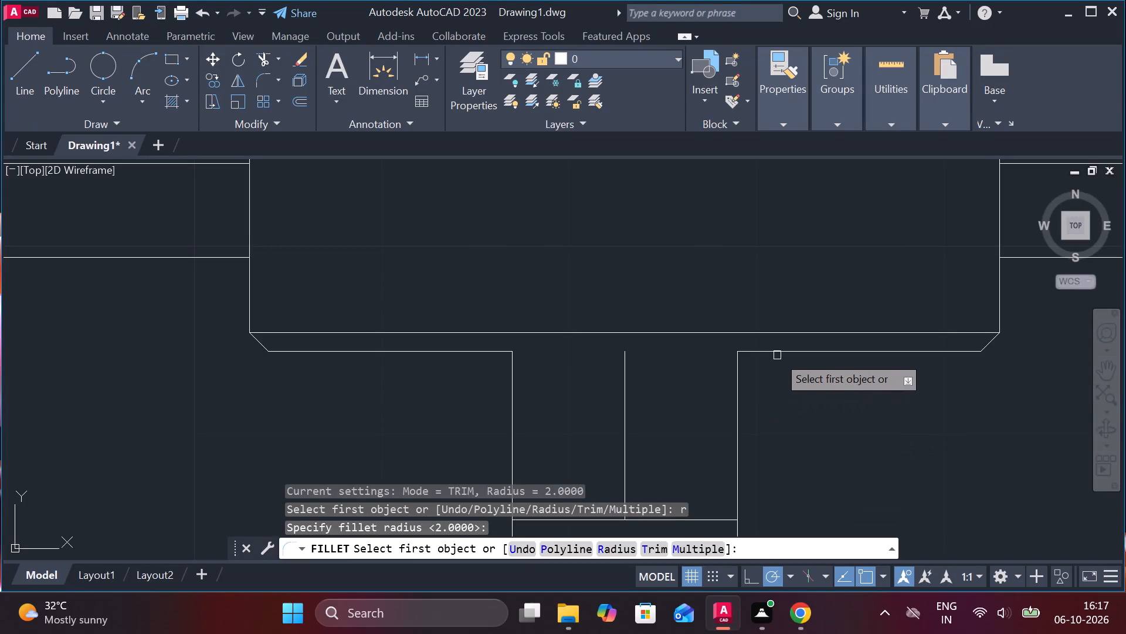
left_click(777, 355)
left_click(740, 365)
key("space")
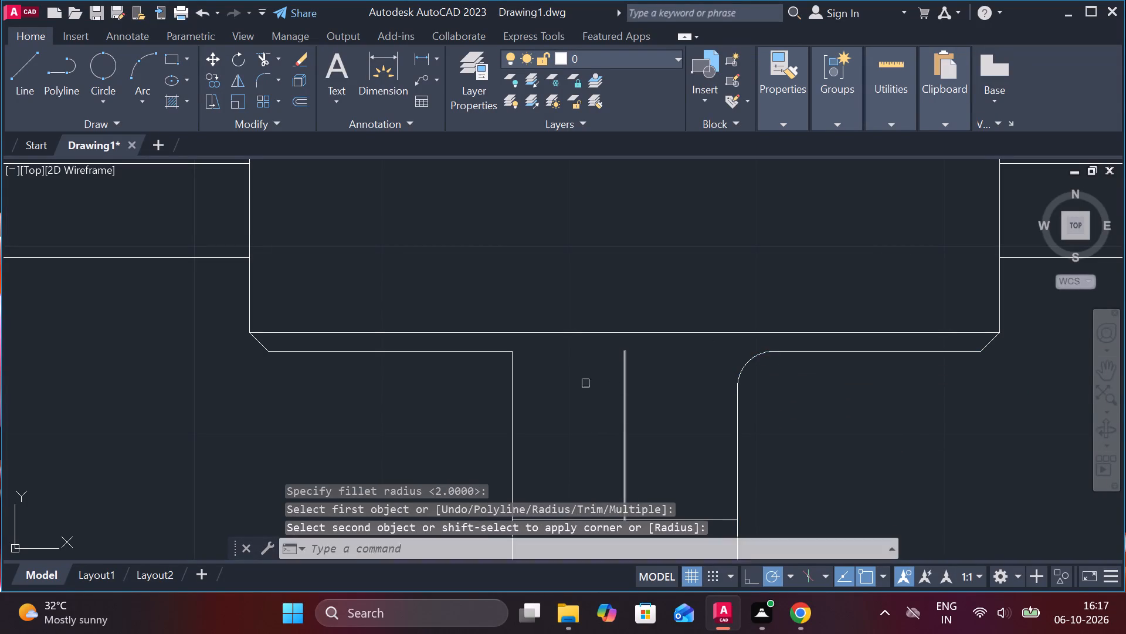
left_click(479, 347)
left_click(490, 355)
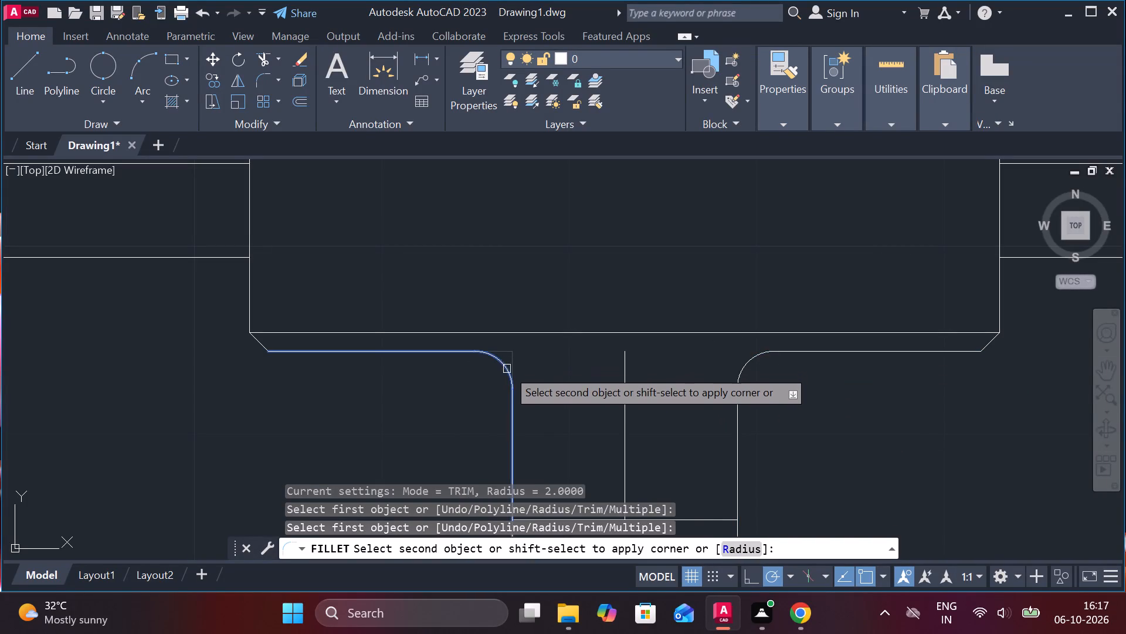
left_click(507, 369)
left_click(514, 374)
key("Escape")
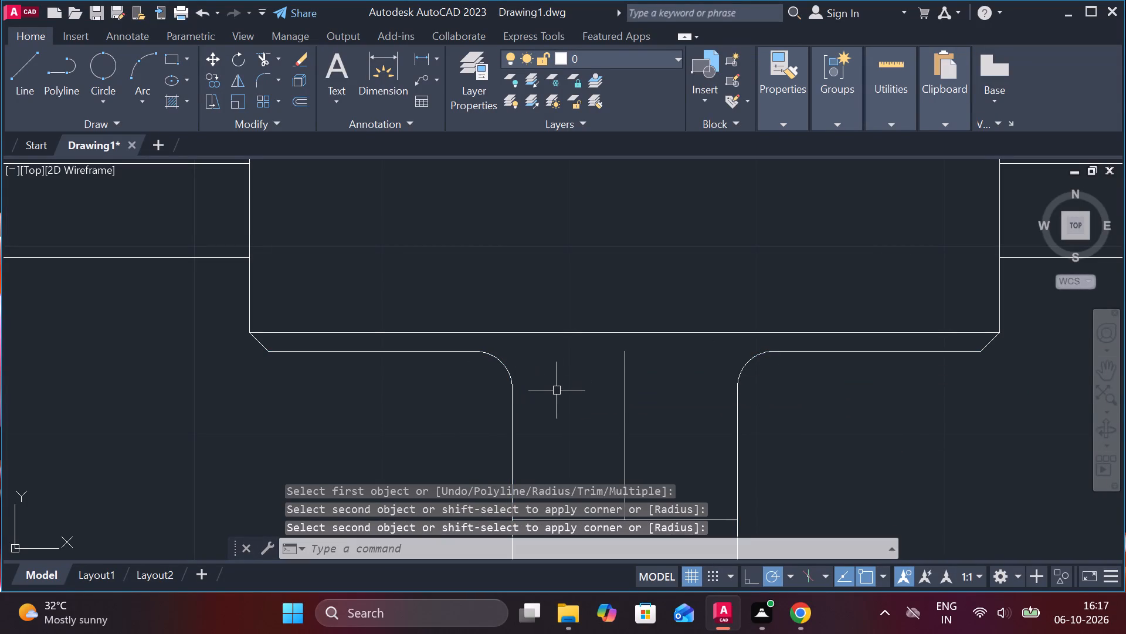
Extend the right part of the head's bottom edge across the top of the stem to bridge the gap between the fillets.
type("ex")
key("Return")
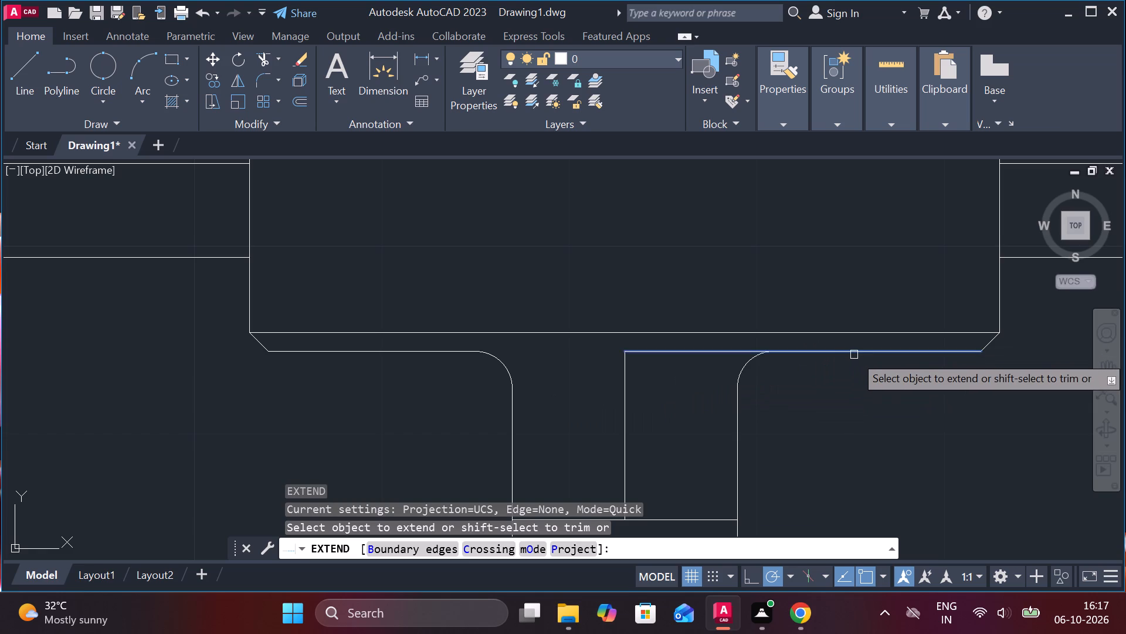
left_click(854, 355)
left_click(676, 350)
scroll(651, 387, "down", 2)
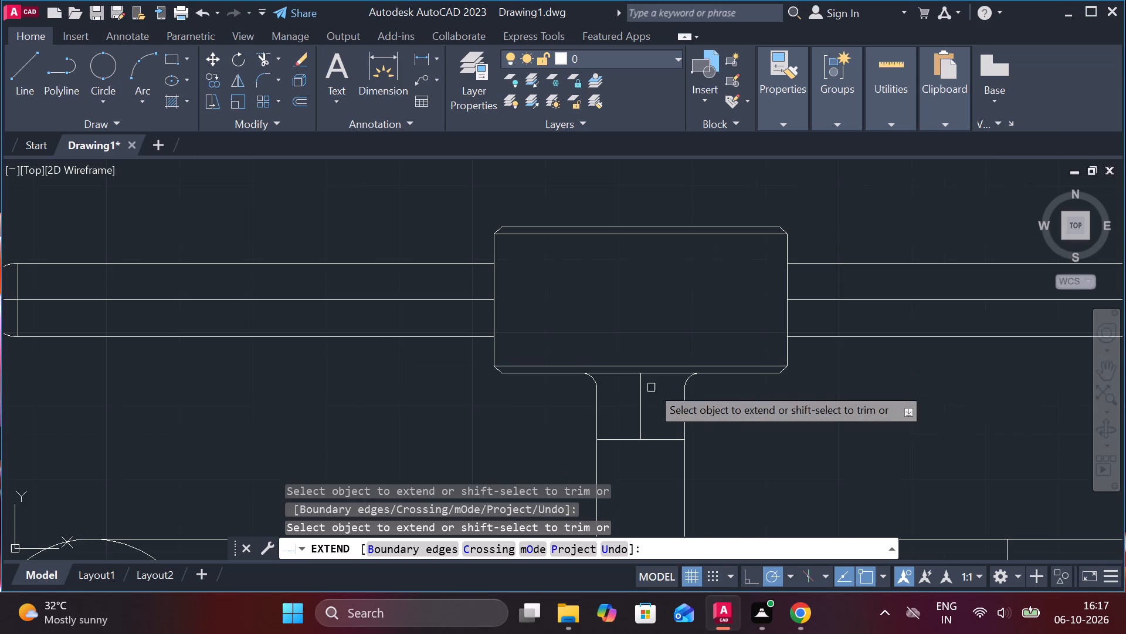
key("Escape")
Erase the two vertical guide lines at the arm ends and the horizontal centrelines of both arms.
scroll(830, 387, "down", 2)
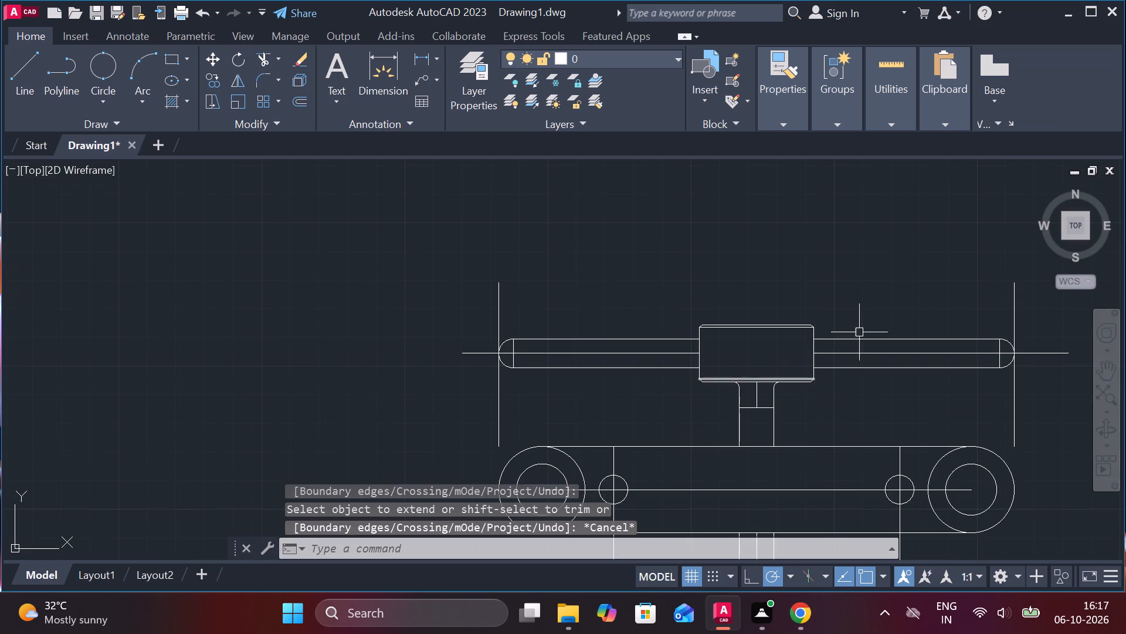
left_click(493, 393)
left_click(493, 393)
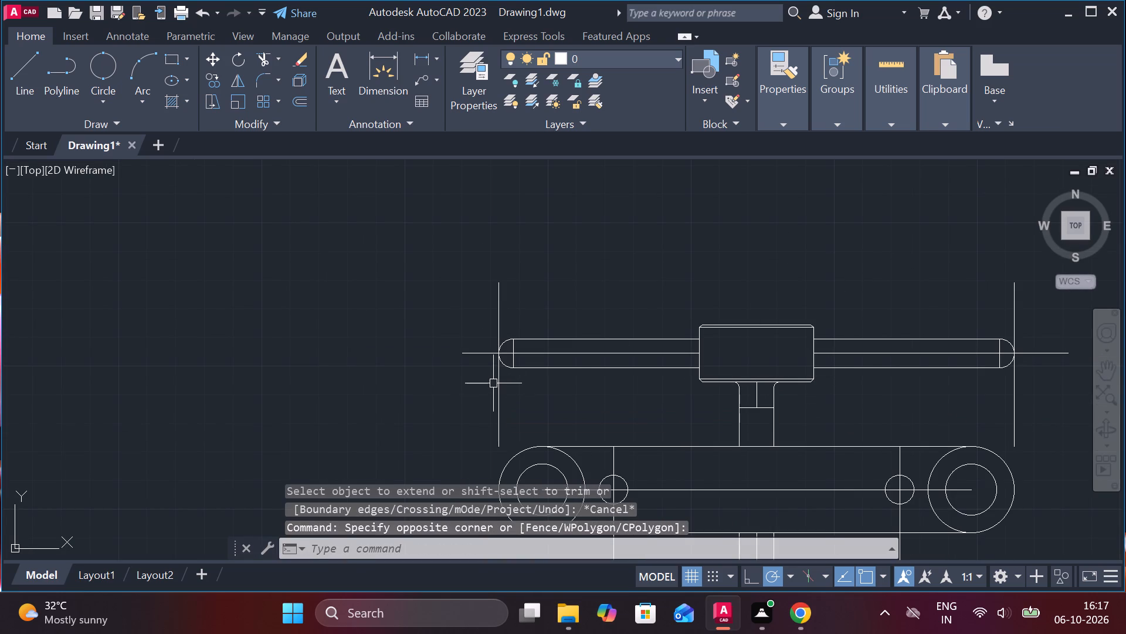
left_click(496, 385)
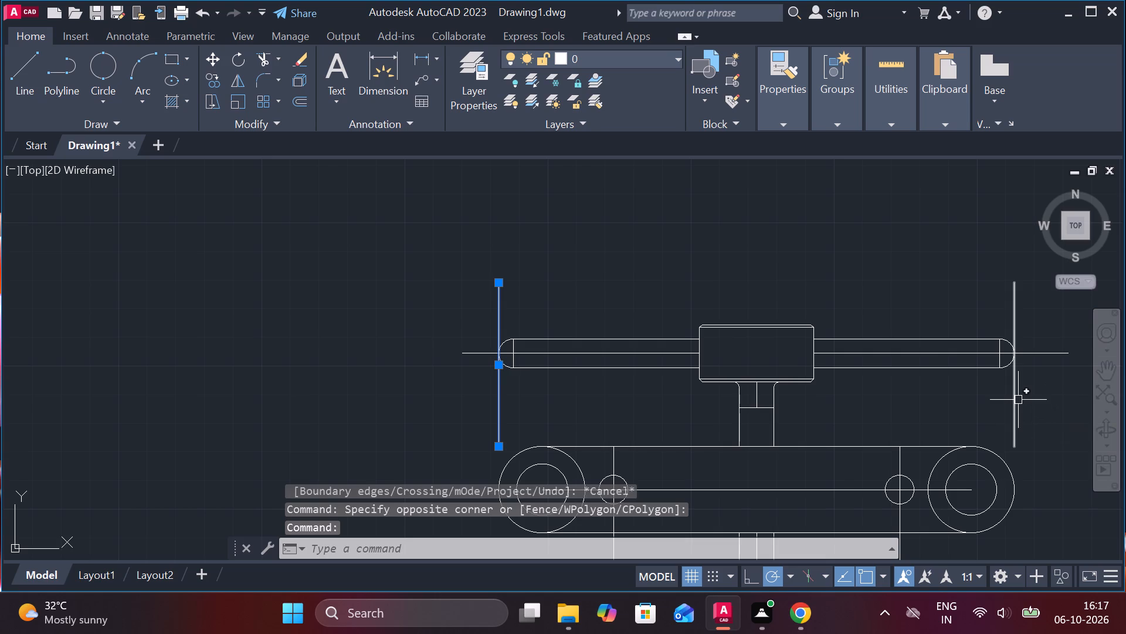
left_click(1018, 400)
left_click(910, 357)
left_click(659, 351)
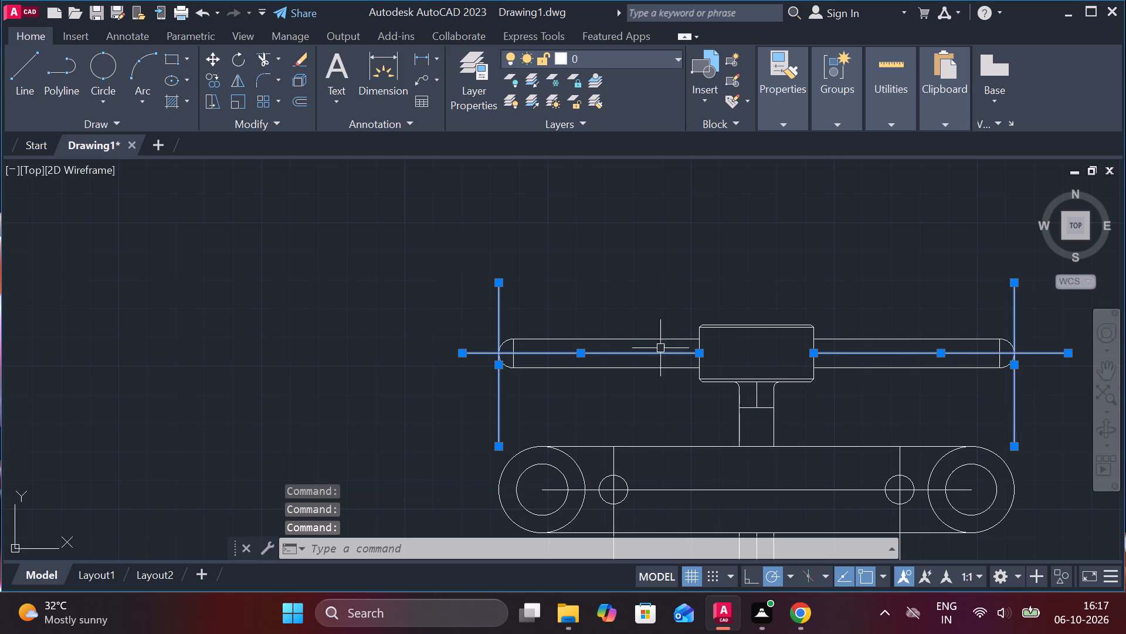
key("e")
key("Return")
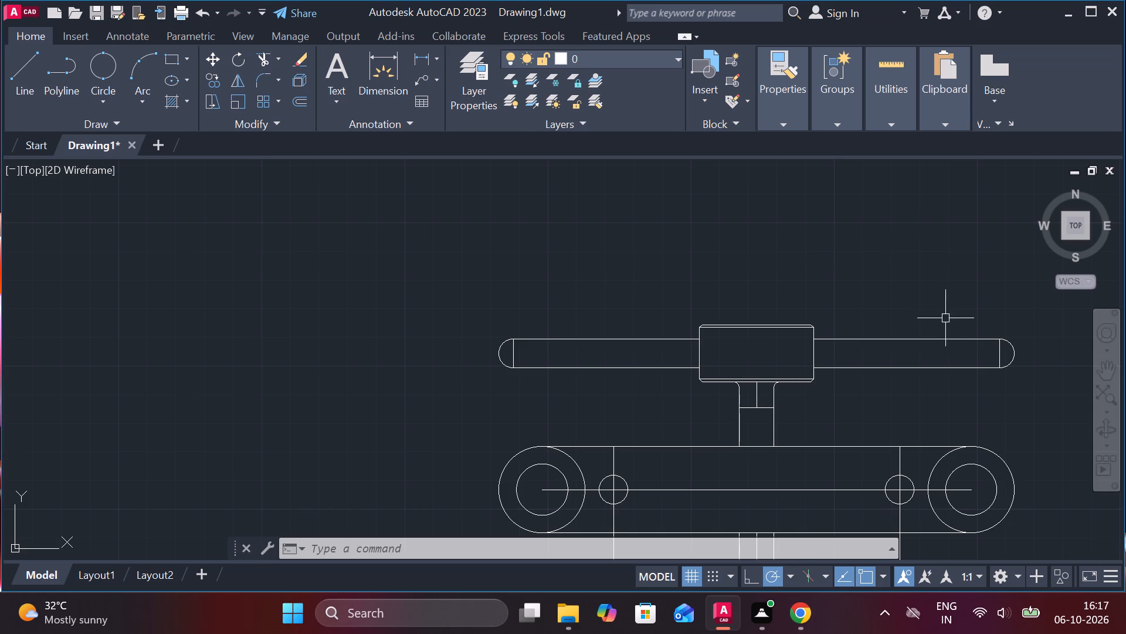
Erase the horizontal guide line starting at the pointed tip of the central shaft.
scroll(919, 332, "down", 1)
middle_click_drag(877, 400, 763, 281)
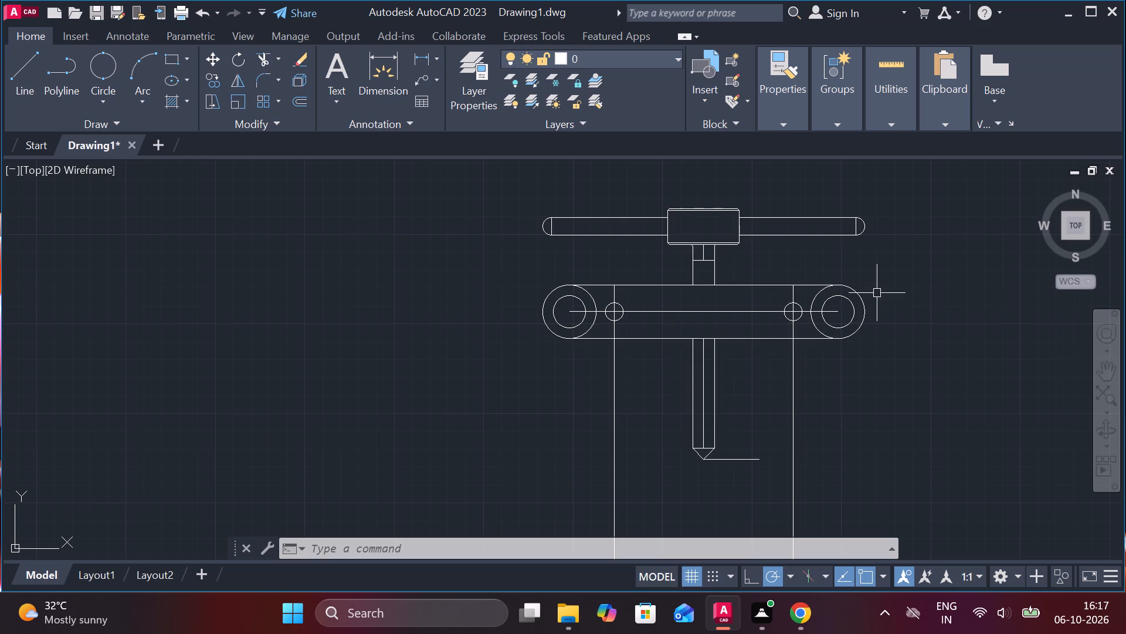
middle_click_drag(780, 428, 756, 301)
scroll(711, 289, "up", 2)
left_click(717, 413)
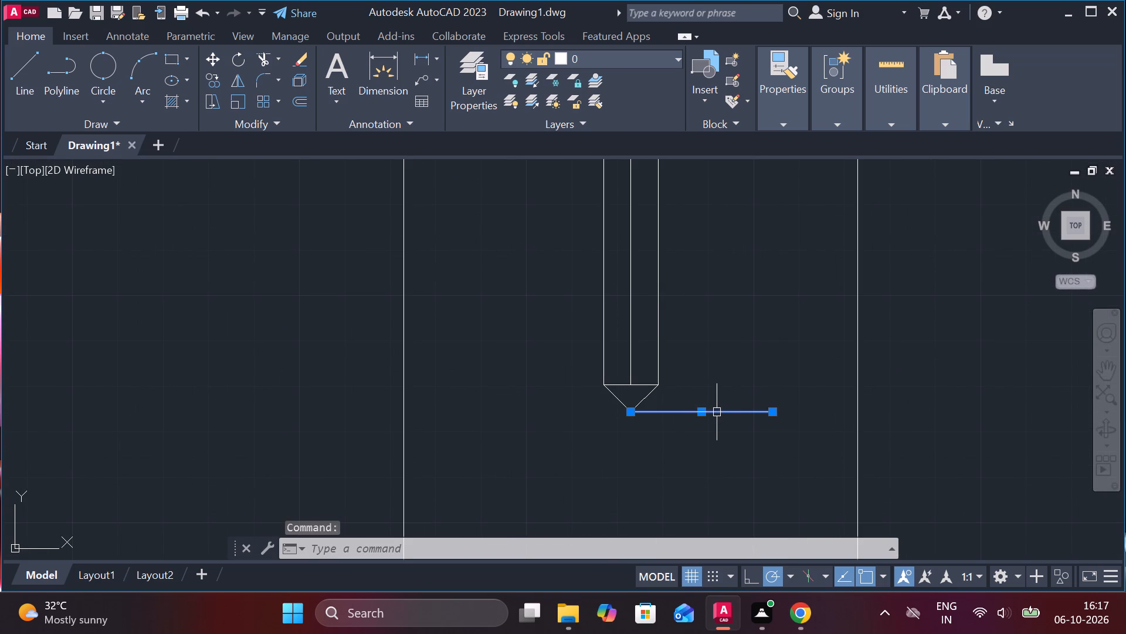
key("e")
key("Return")
Erase the two long vertical lines through the small holes and the horizontal centreline joining the link's end circles.
scroll(758, 327, "down", 3)
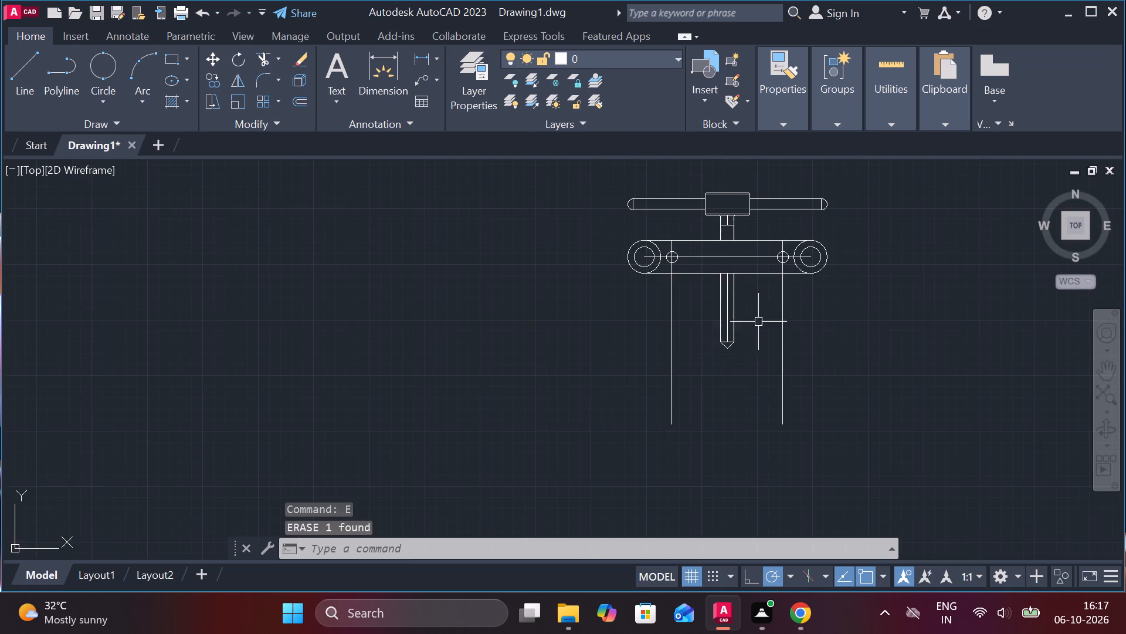
scroll(749, 301, "up", 2)
middle_click_drag(757, 321, 732, 359)
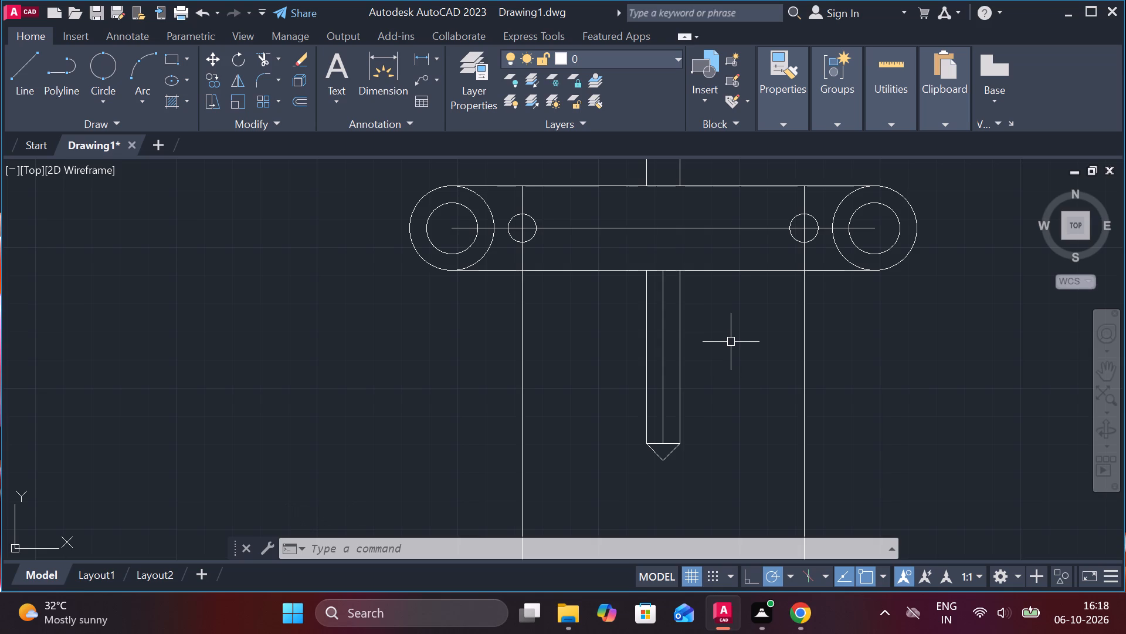
left_click(525, 322)
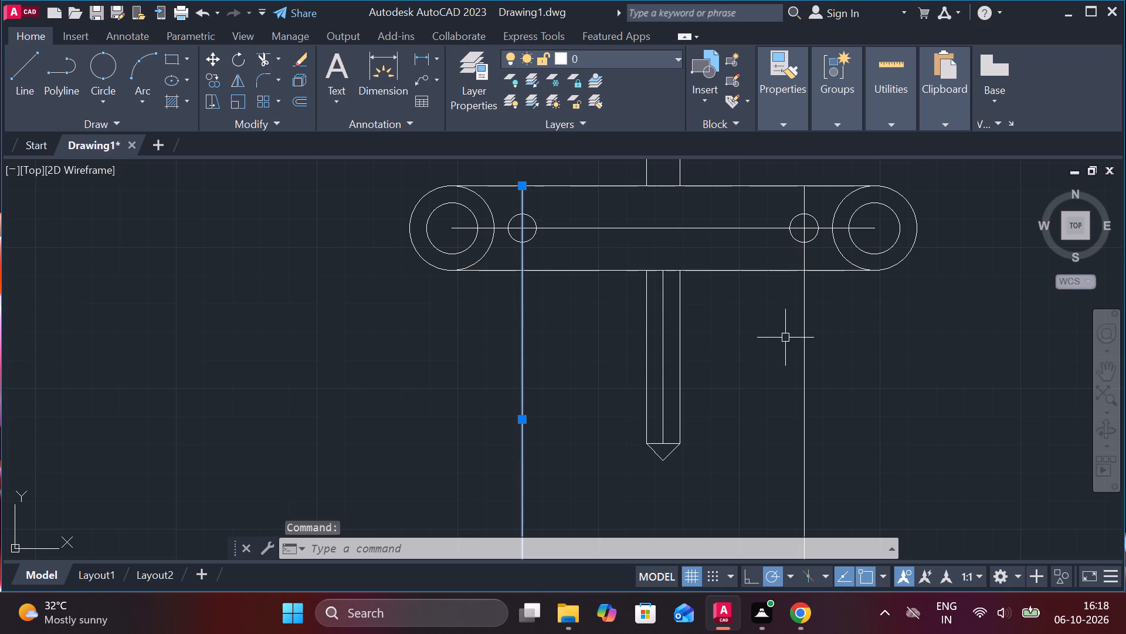
left_click(802, 336)
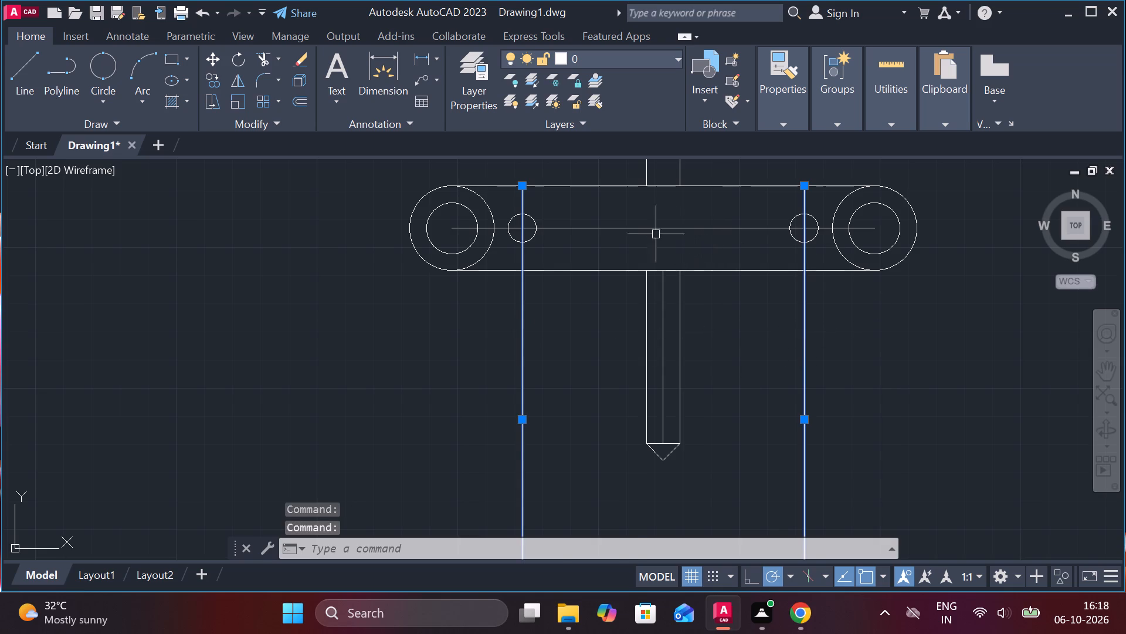
left_click(641, 233)
left_click(654, 231)
left_click(654, 230)
key("e")
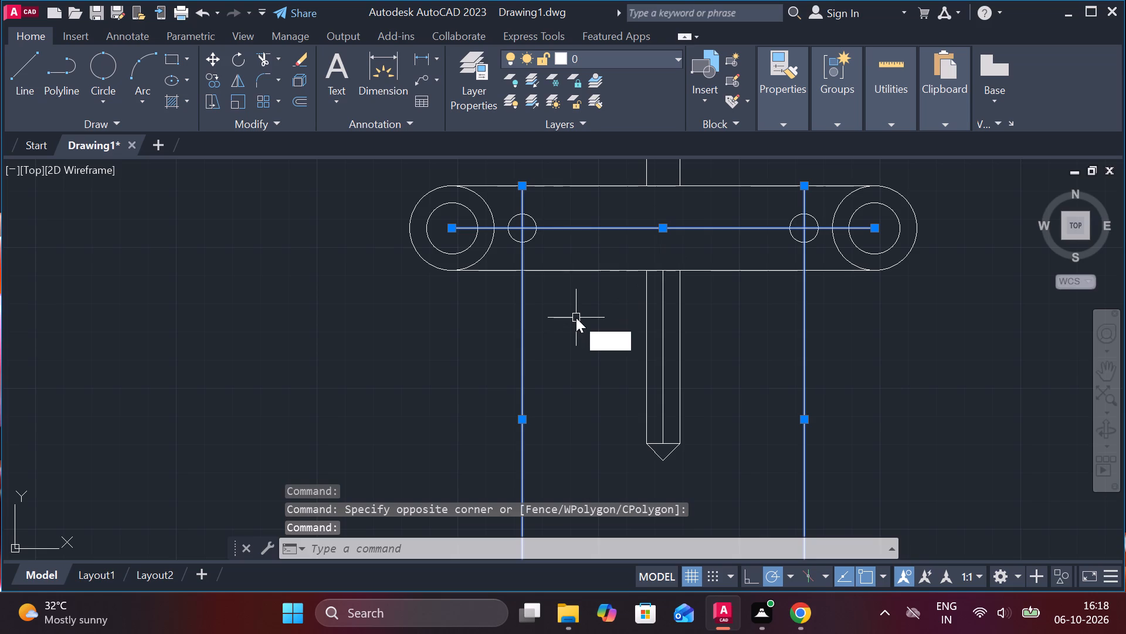
key("Return")
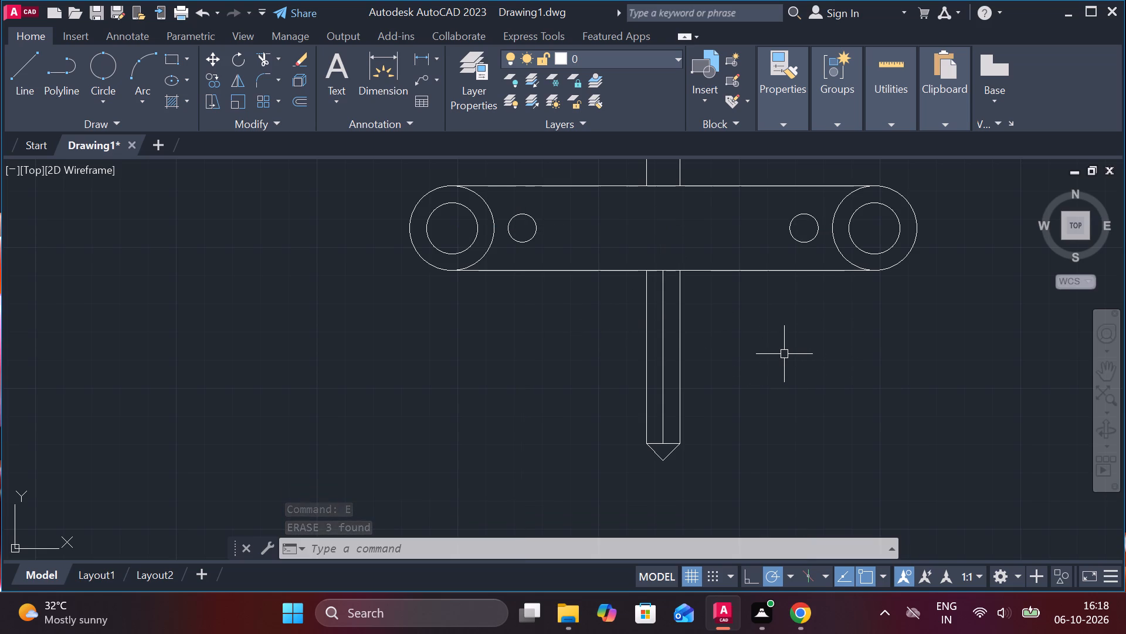
Below the link, offset the central shaft's right edge 1.5 inward and its left edge 1.5 outward.
middle_click_drag(808, 391, 797, 446)
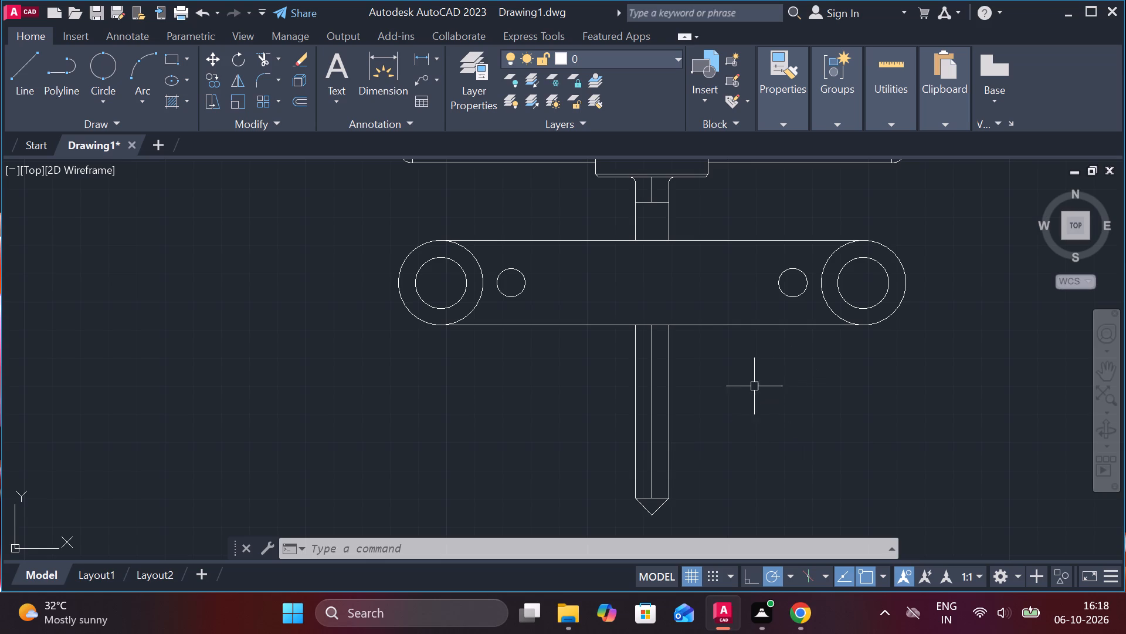
key("o")
key("Return")
key("Return")
left_click(671, 380)
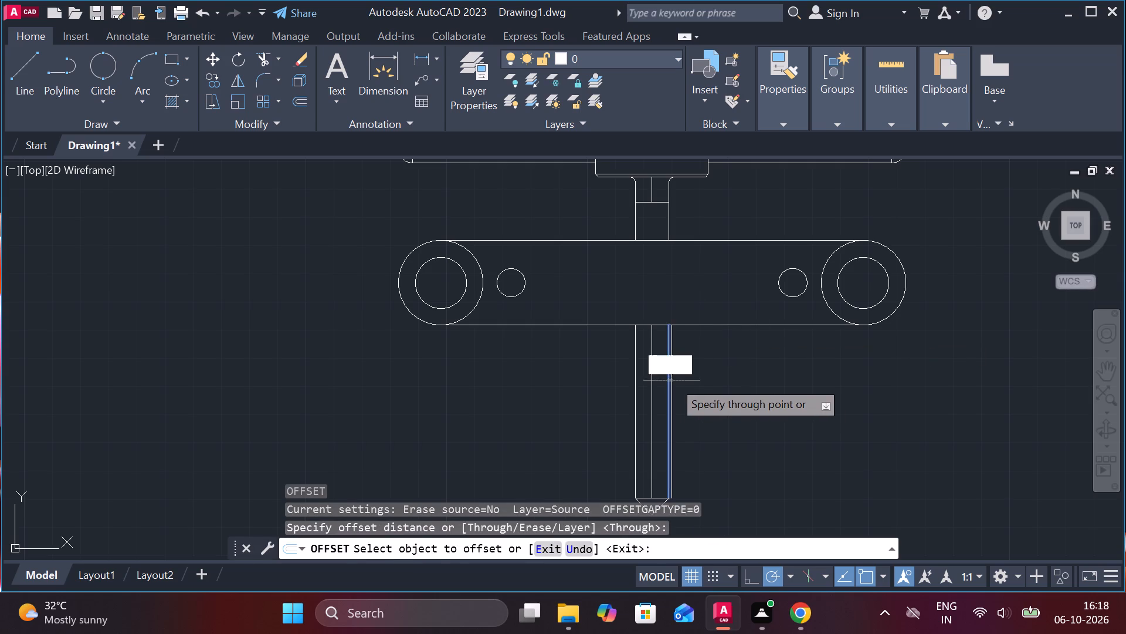
key("1")
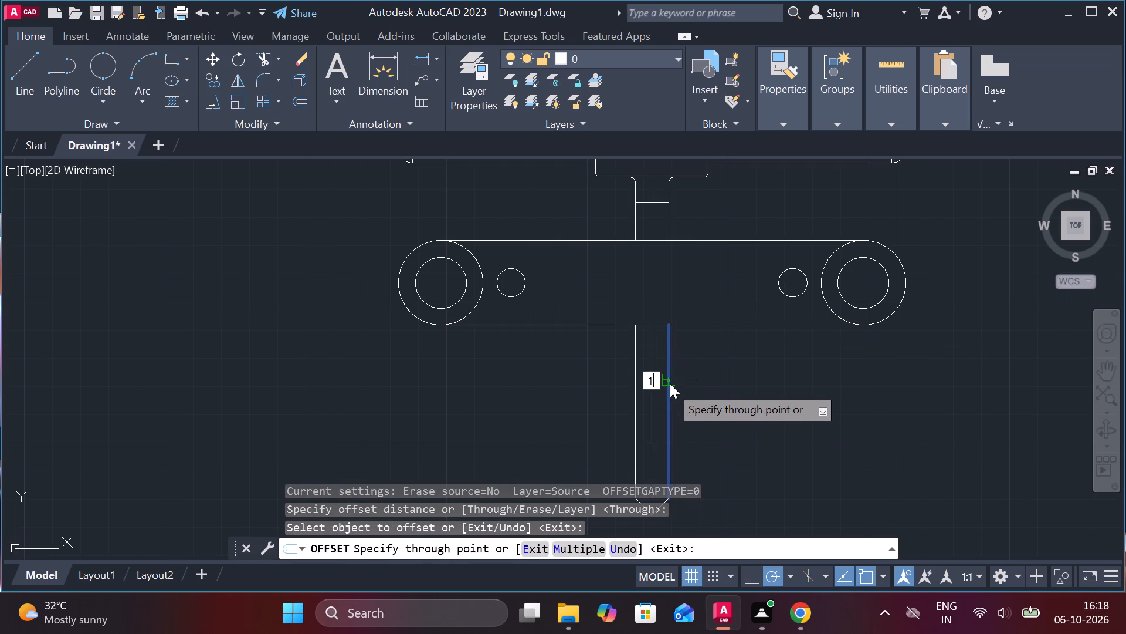
key("period")
key("5")
key("Return")
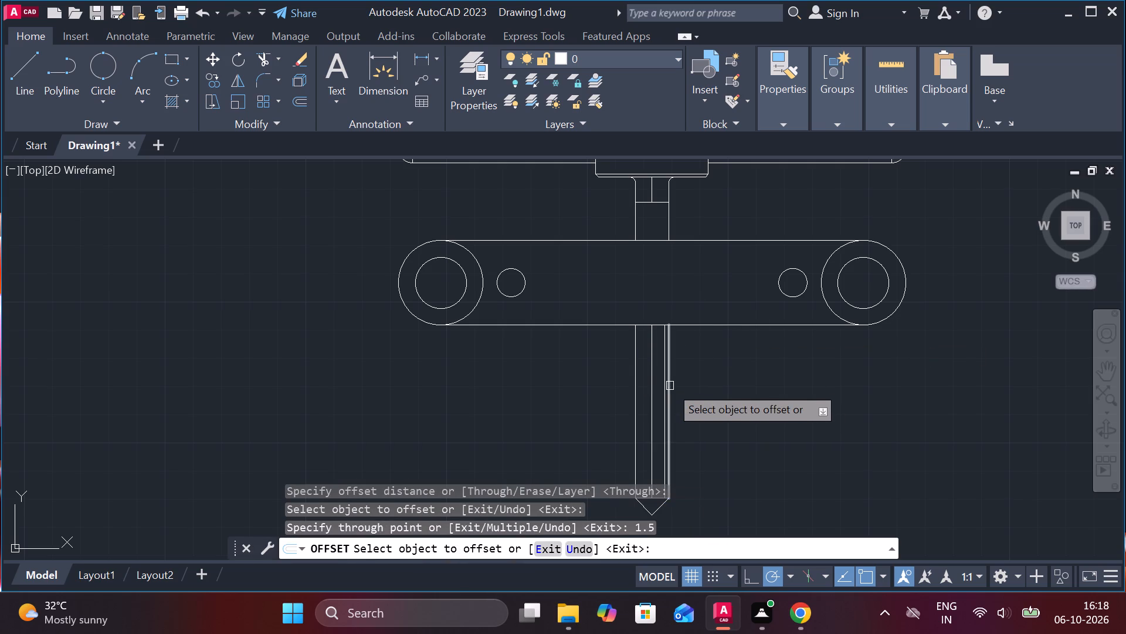
left_click(635, 371)
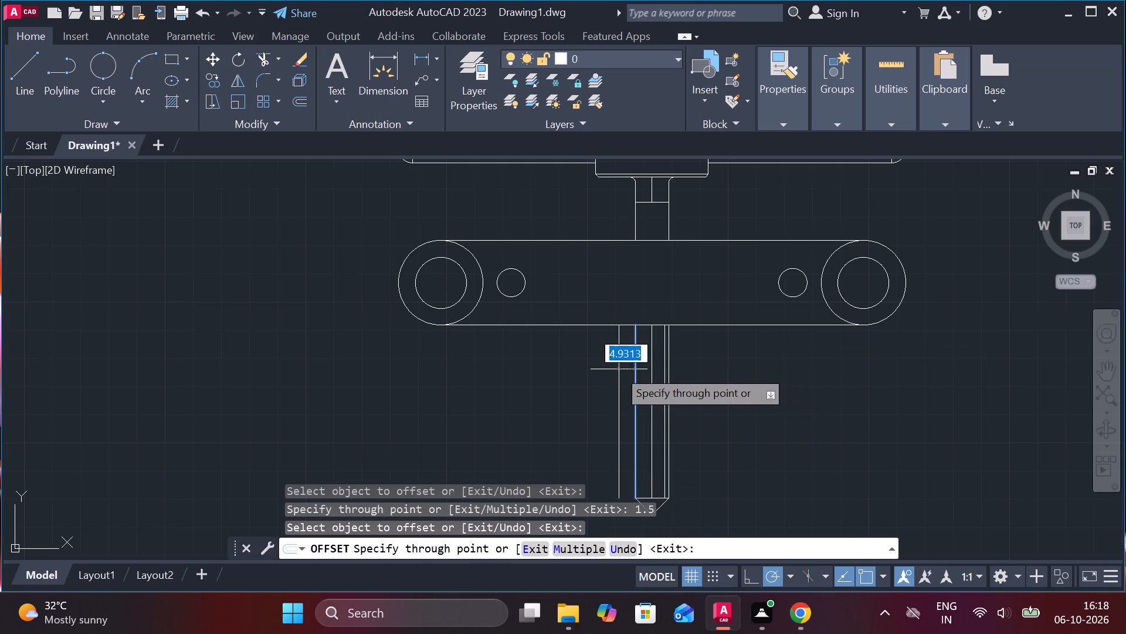
type("1.")
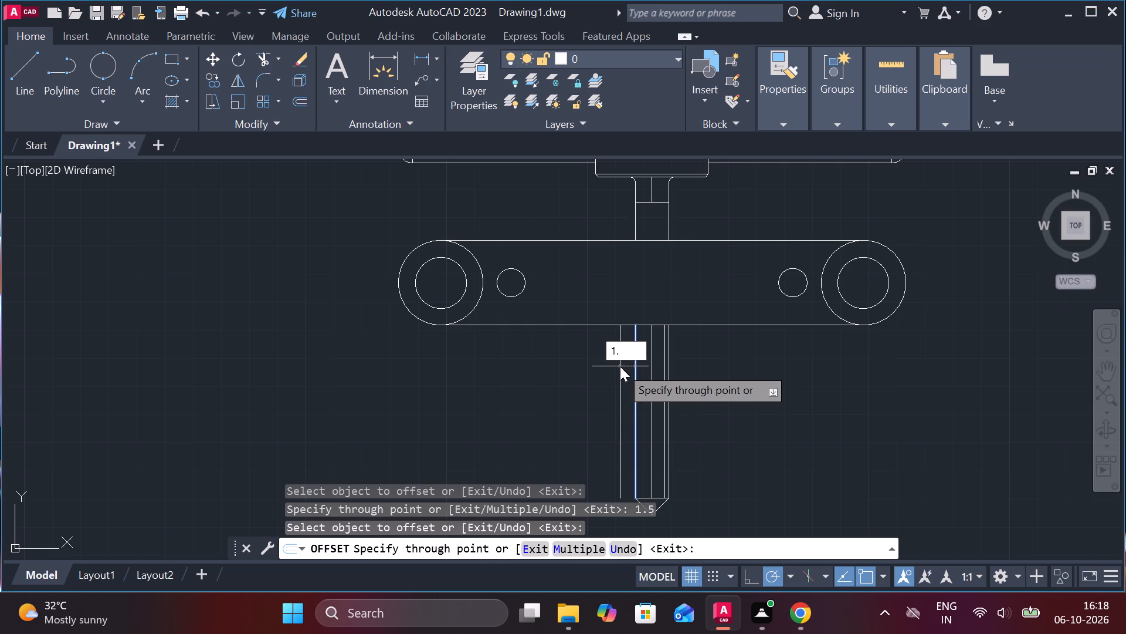
key("5")
key("Return")
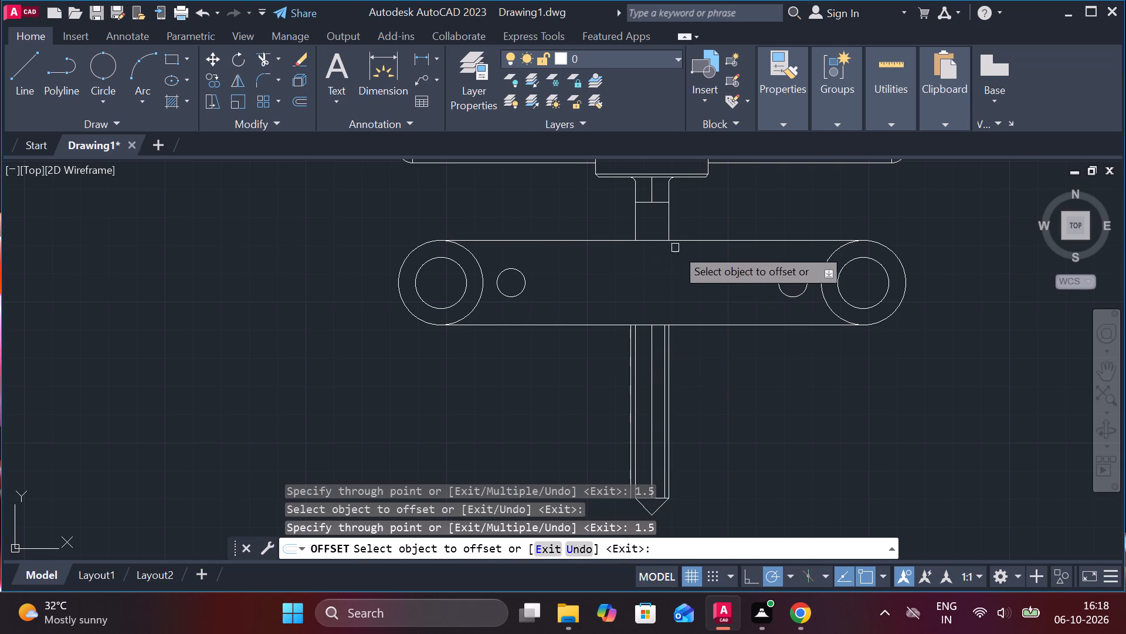
Offset both vertical stem edges between the link and the head outward by 1.5.
middle_click_drag(708, 248, 714, 284)
scroll(669, 267, "up", 1)
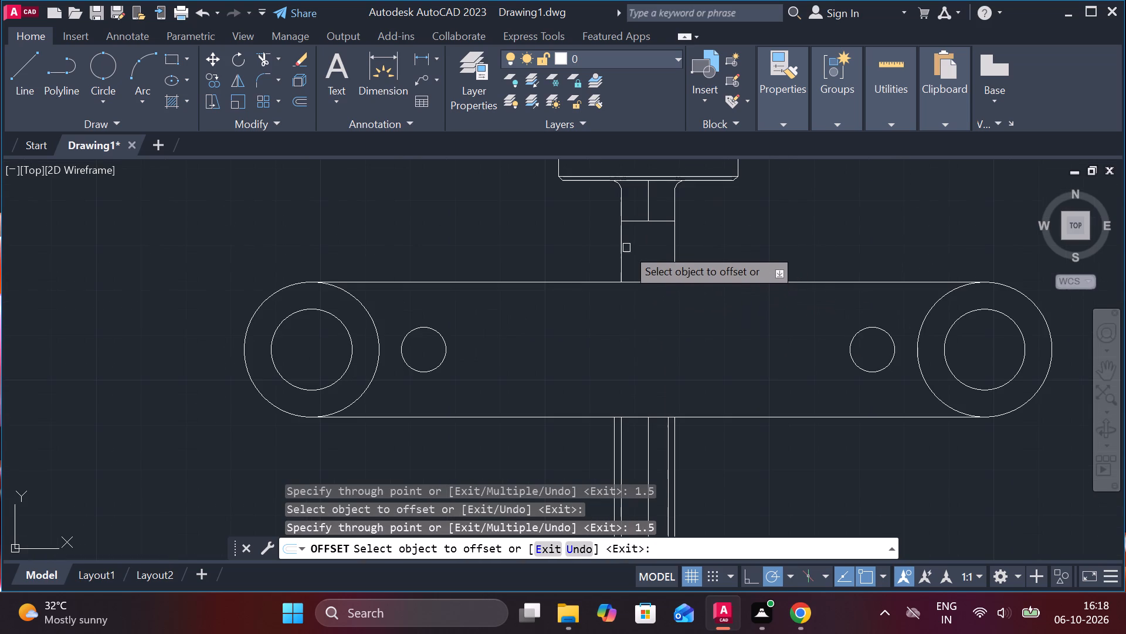
left_click(620, 252)
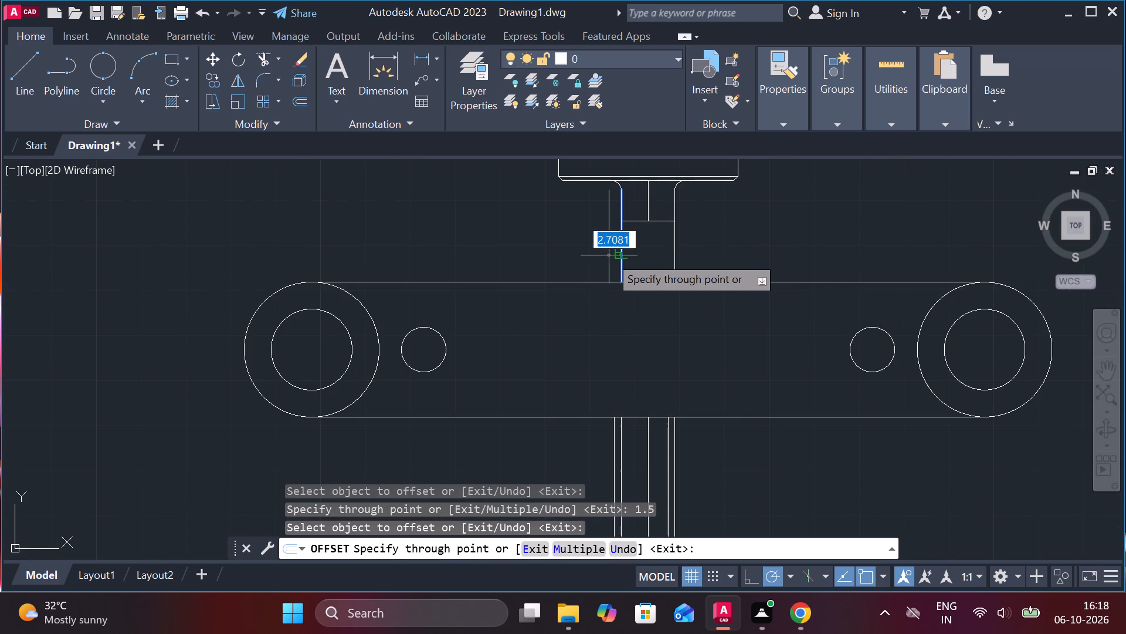
key("1")
key("period")
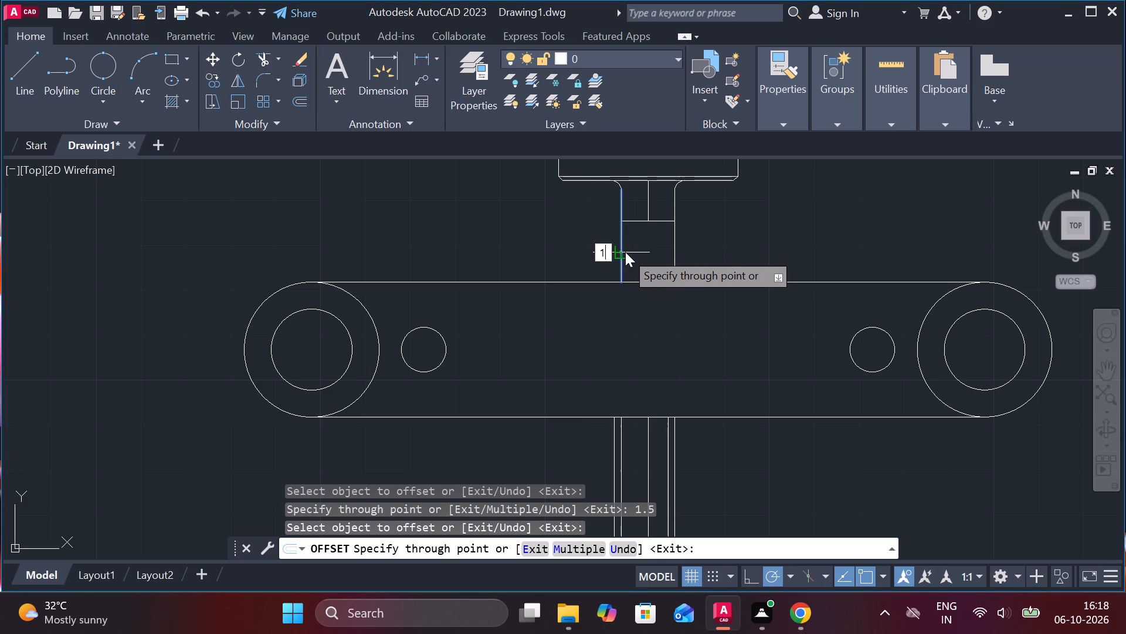
key("5")
key("Return")
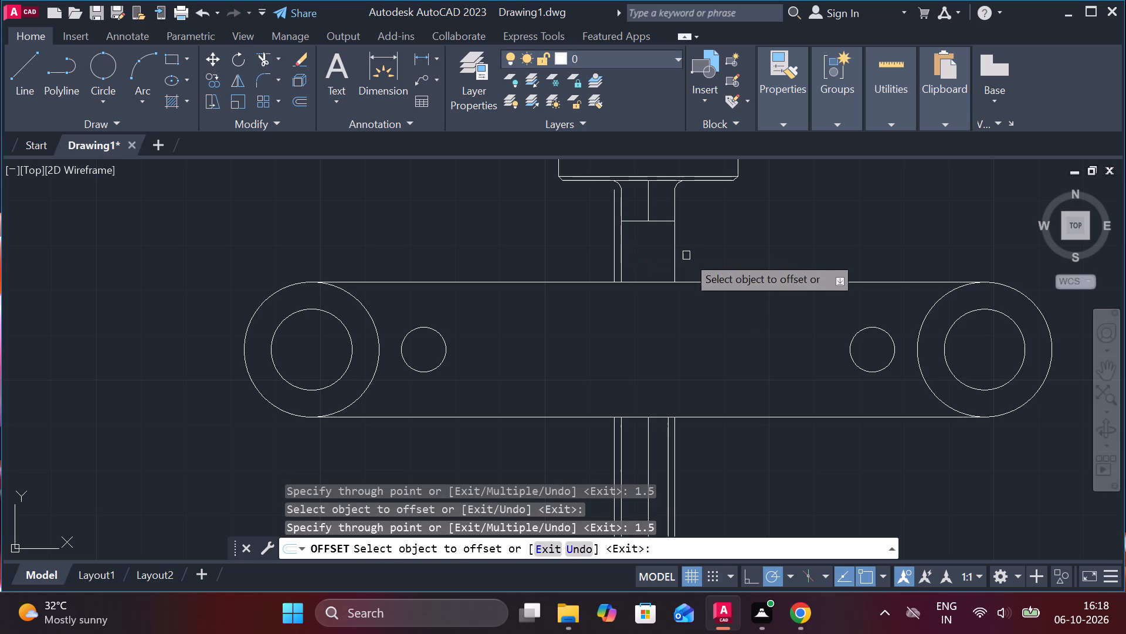
left_click(676, 255)
type("1.")
key("5")
key("Return")
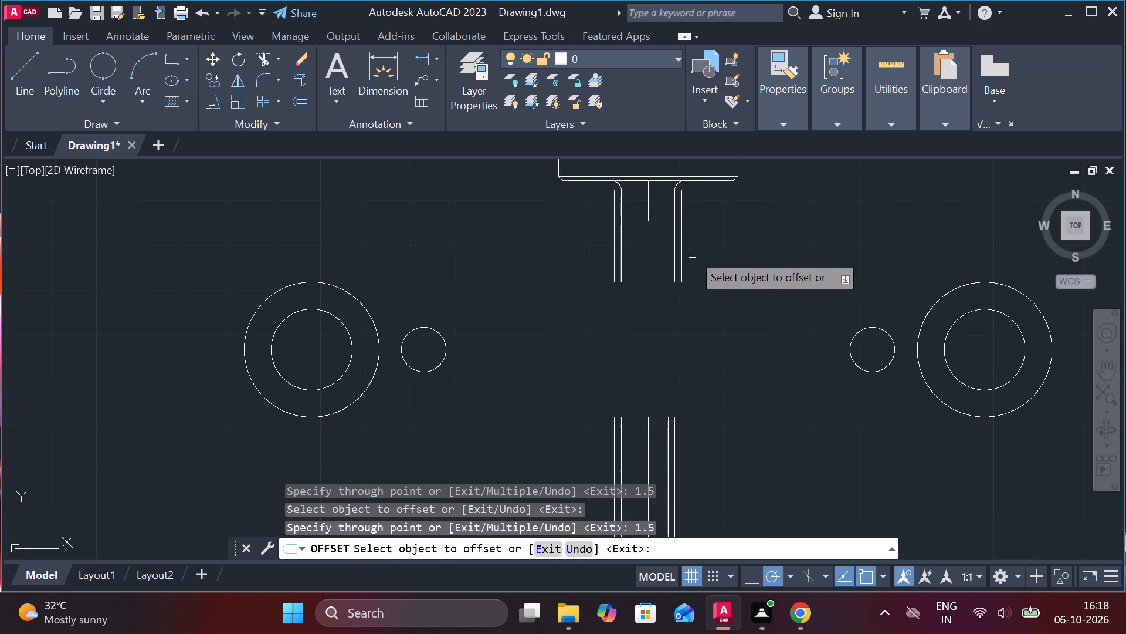
middle_click_drag(718, 216, 731, 268)
scroll(724, 250, "up", 2)
middle_click_drag(736, 257, 806, 406)
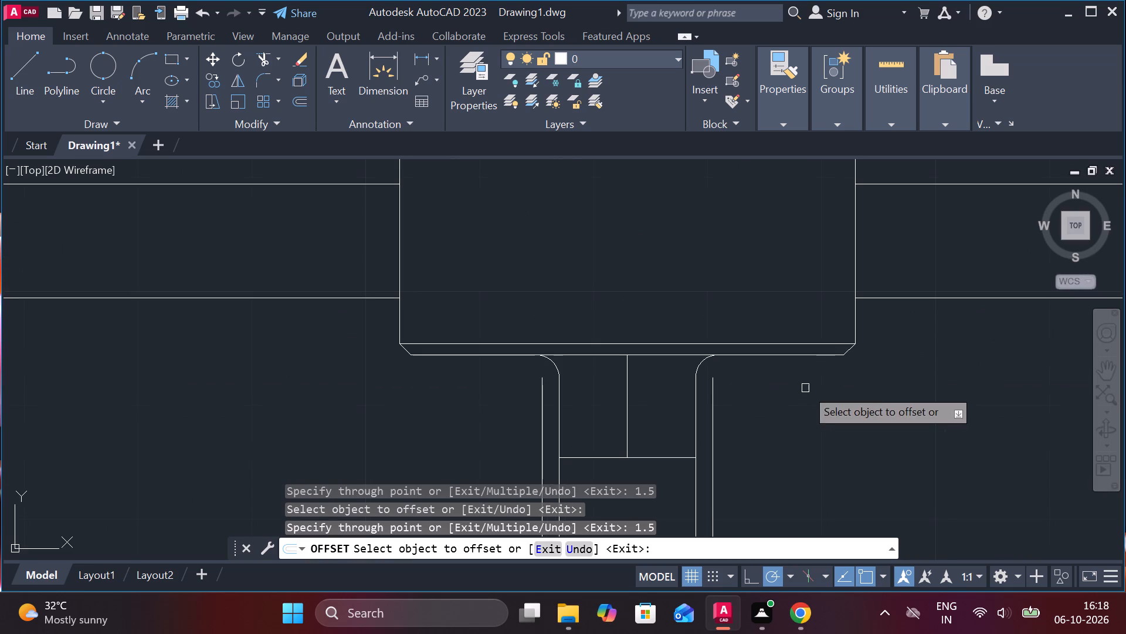
key("Escape")
Erase the two fillet arcs joining the inner stem edges to the head's bottom edge.
left_click_drag(556, 362, 568, 363)
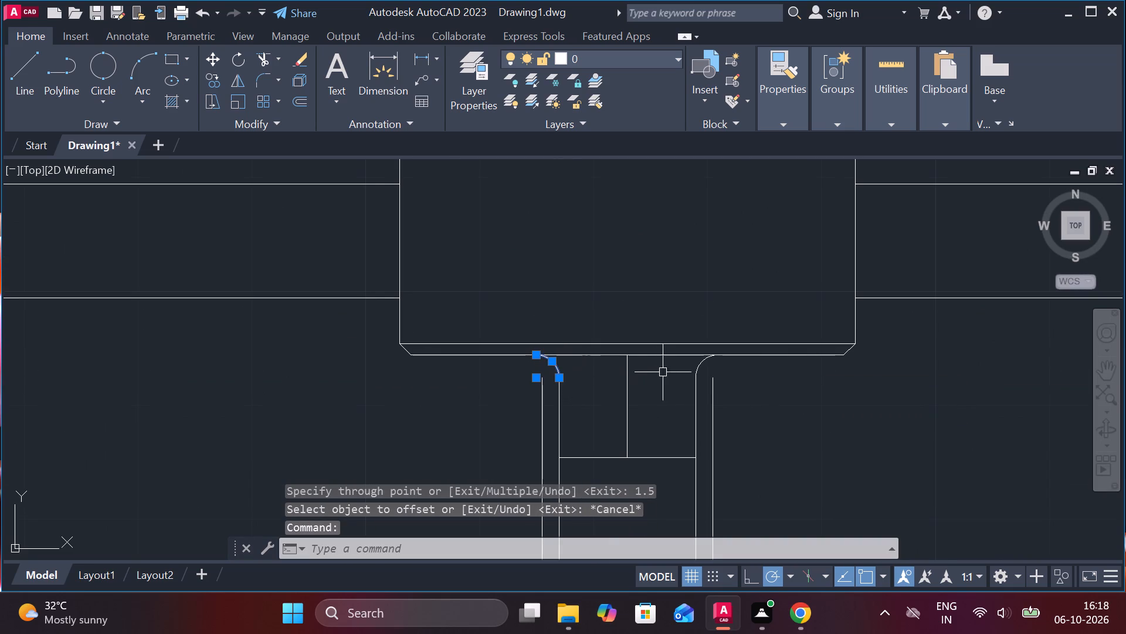
left_click_drag(694, 369, 702, 369)
key("e")
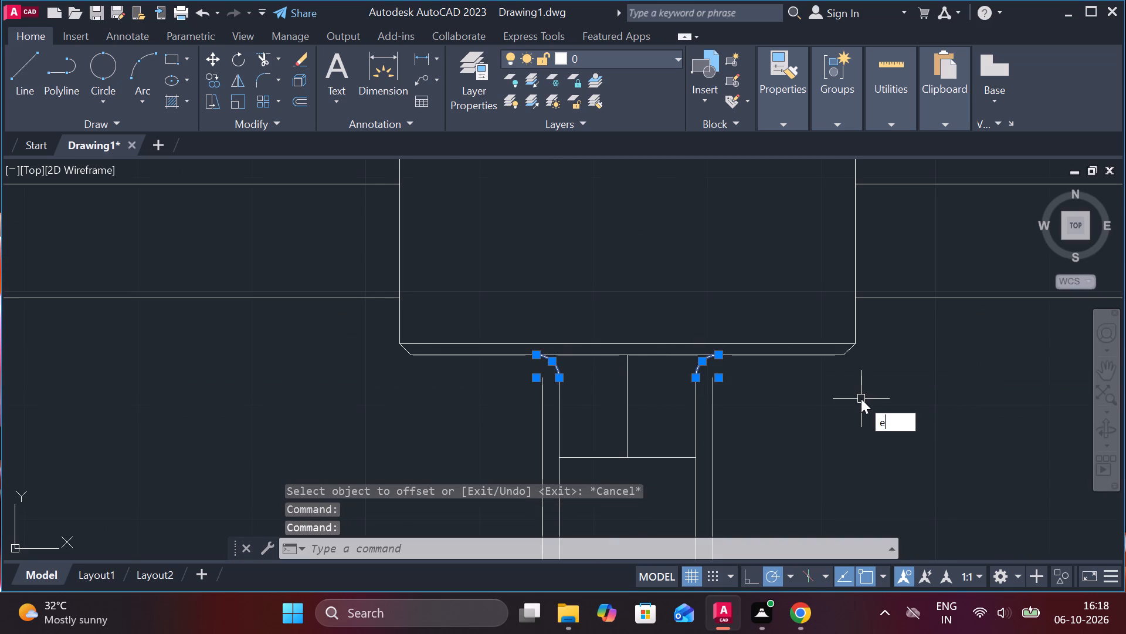
key("space")
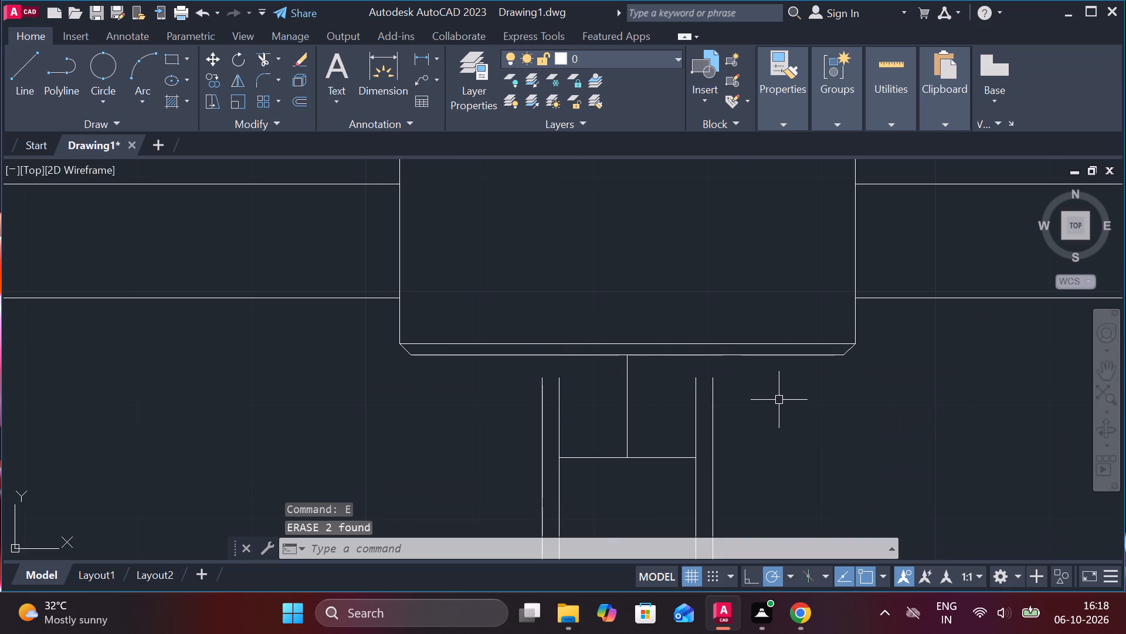
Extend the inner and outer stem lines on both sides up to the head's bottom edge.
type("ex")
key("space")
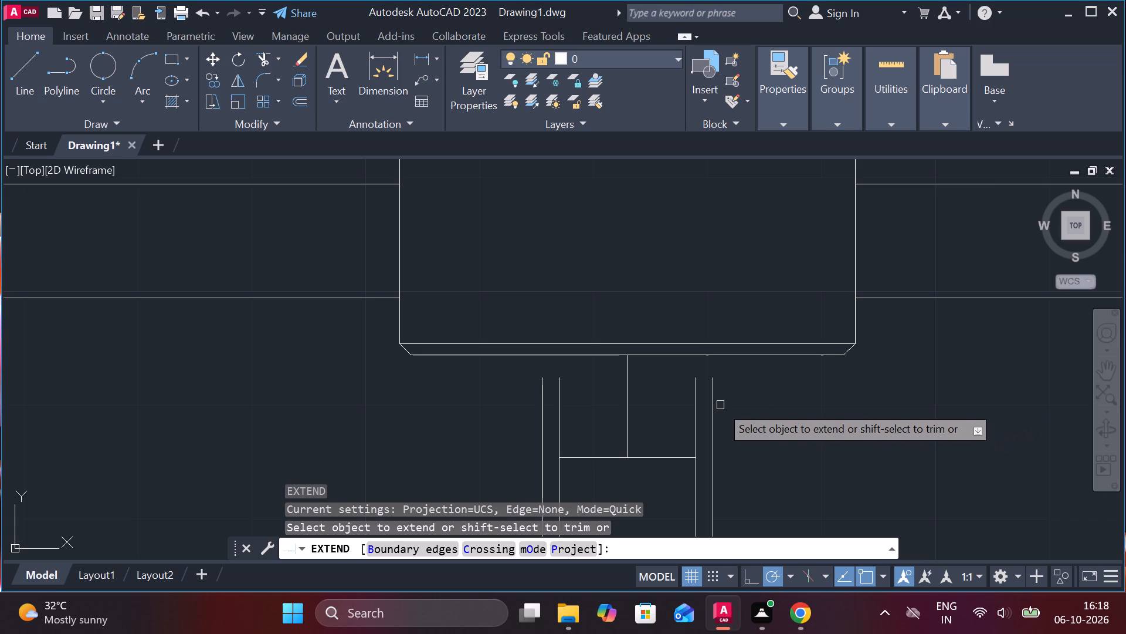
left_click(714, 392)
left_click(693, 409)
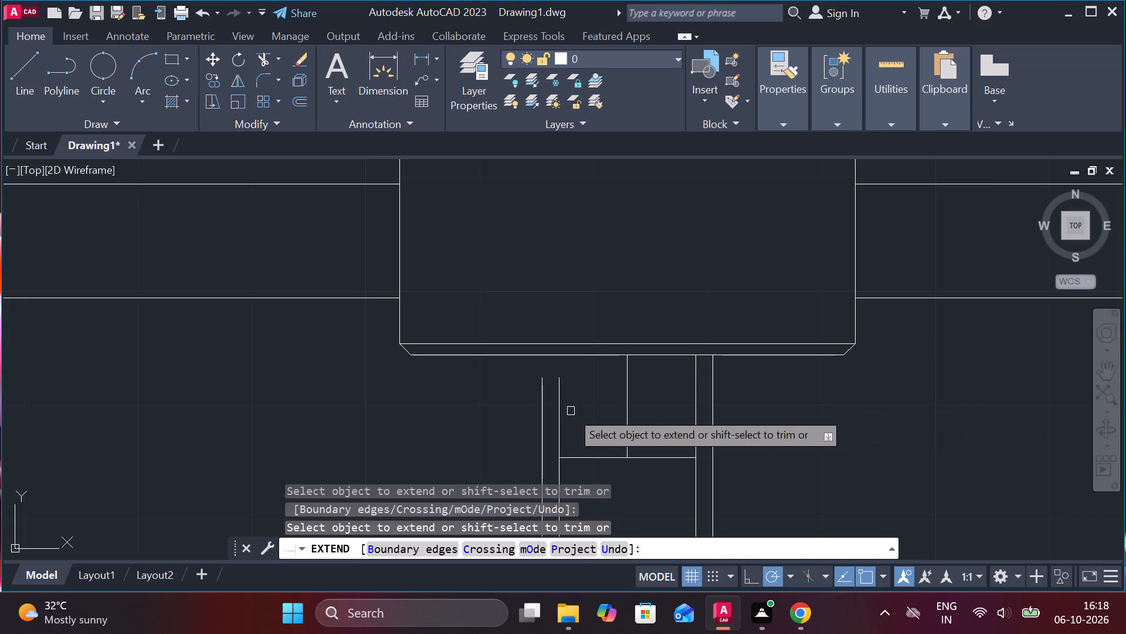
left_click(553, 415)
left_click(558, 415)
left_click(558, 415)
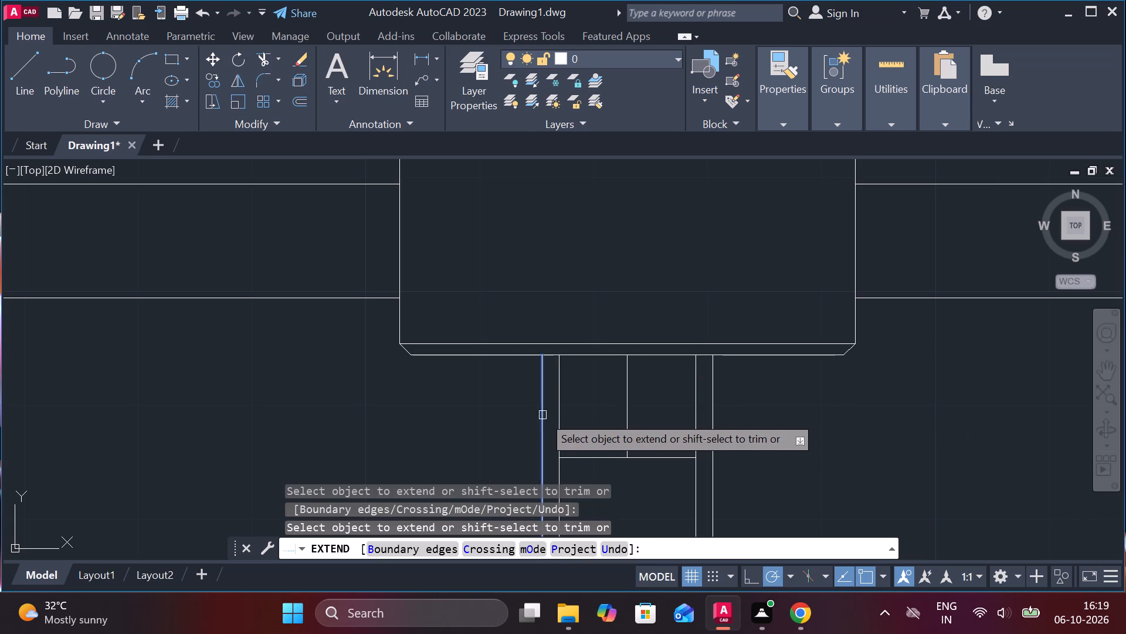
left_click(542, 415)
key("Escape")
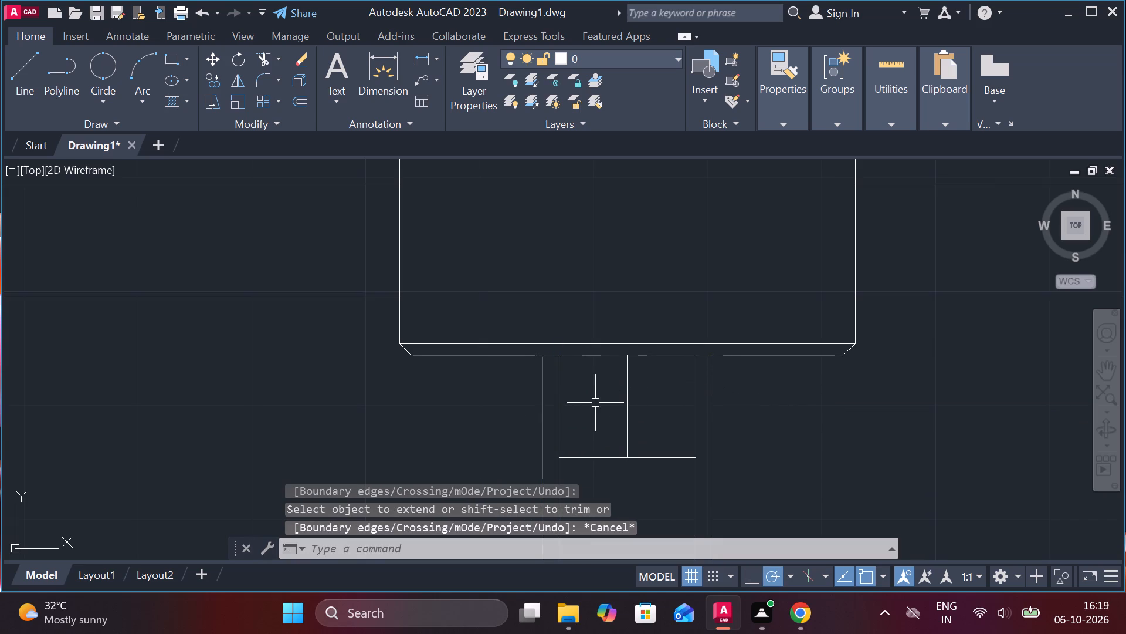
Trim the head's bottom edge between the inner and outer stem lines on both sides.
type("tr")
key("space")
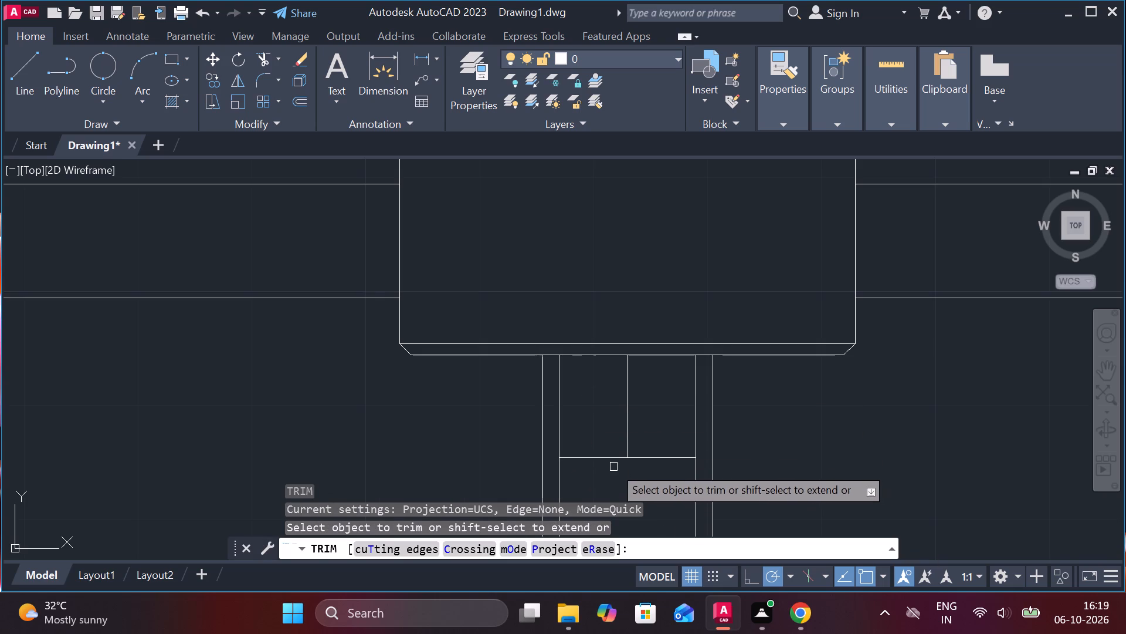
scroll(608, 401, "up", 1)
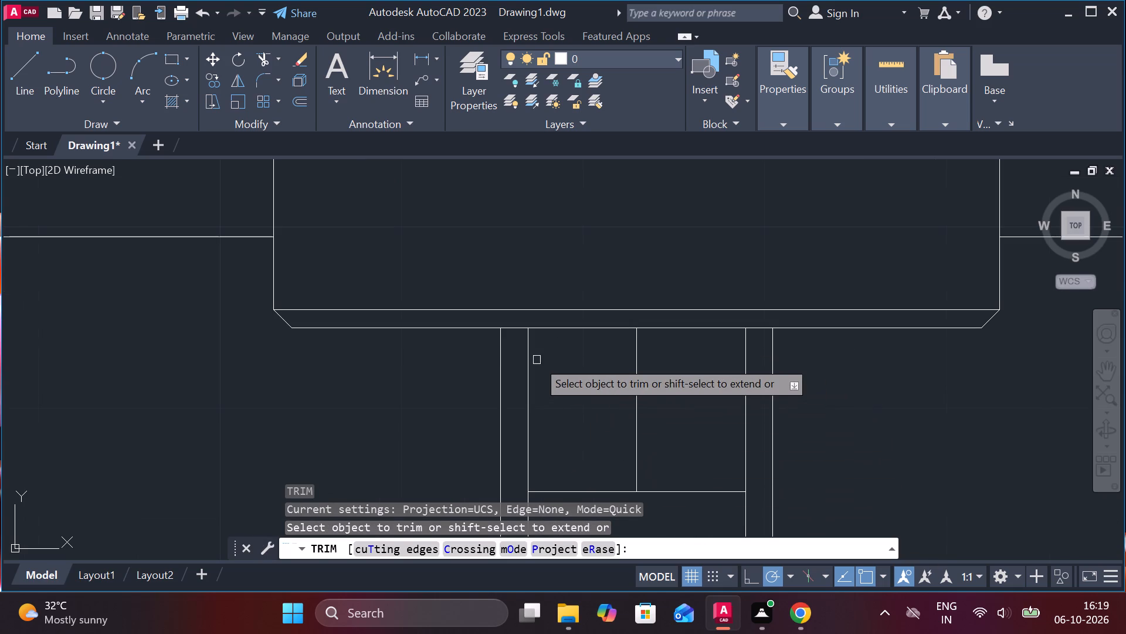
left_click(510, 331)
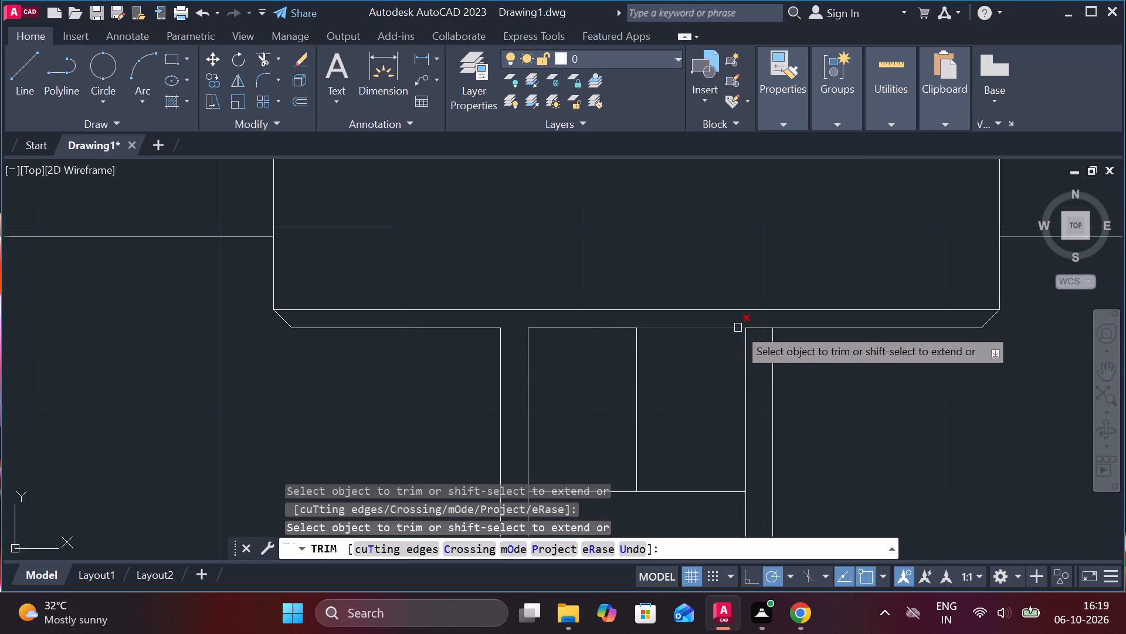
left_click(762, 329)
key("grave")
key("Escape")
key("Escape")
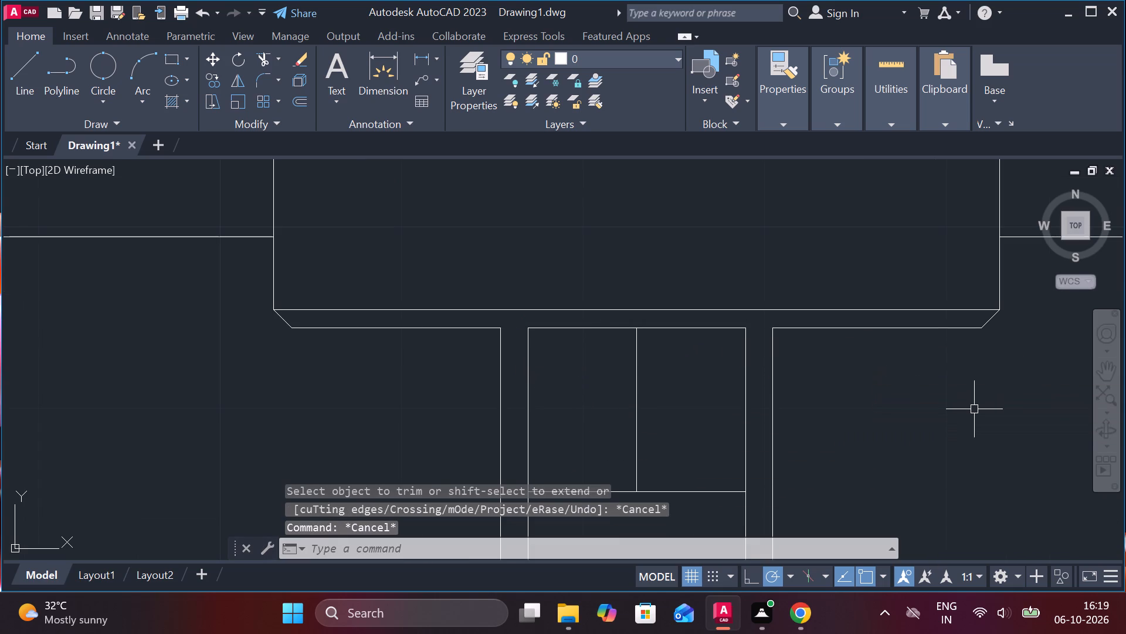
Fillet the corners between the outer stem lines and the head's bottom edge with radius 2 on both sides.
key("f")
key("Return")
key("r")
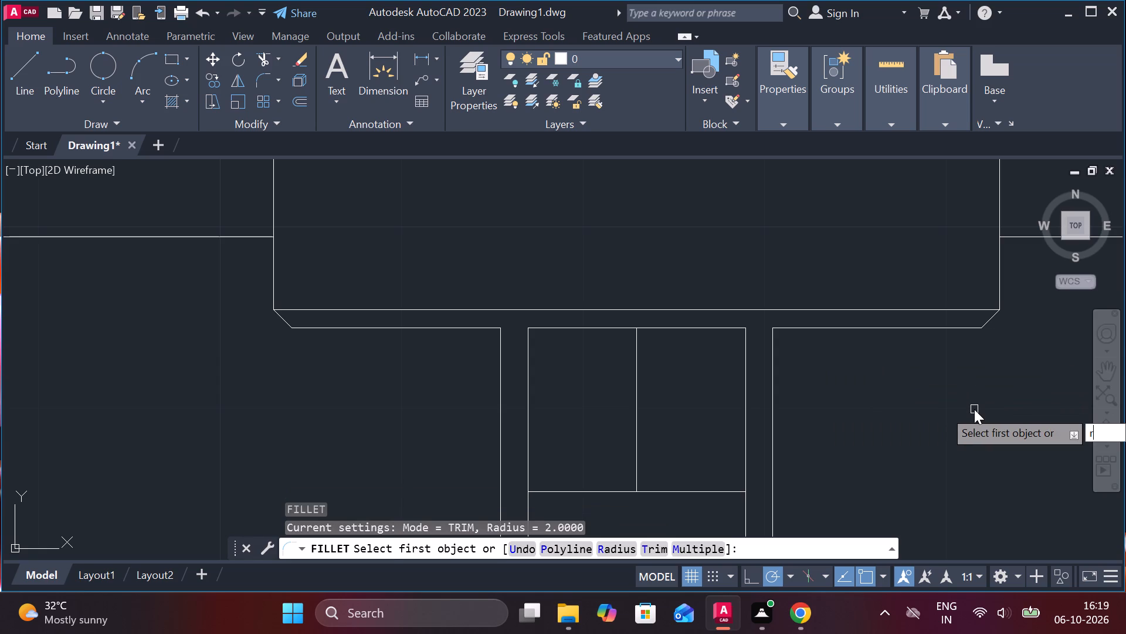
key("Return")
key("Return")
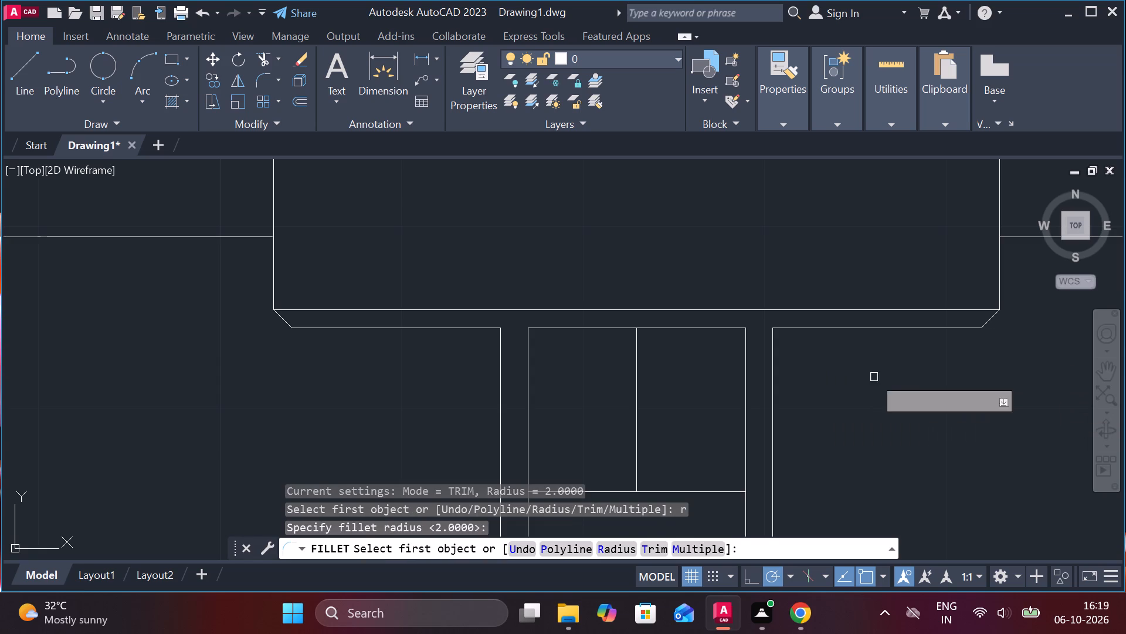
left_click(786, 329)
left_click(773, 340)
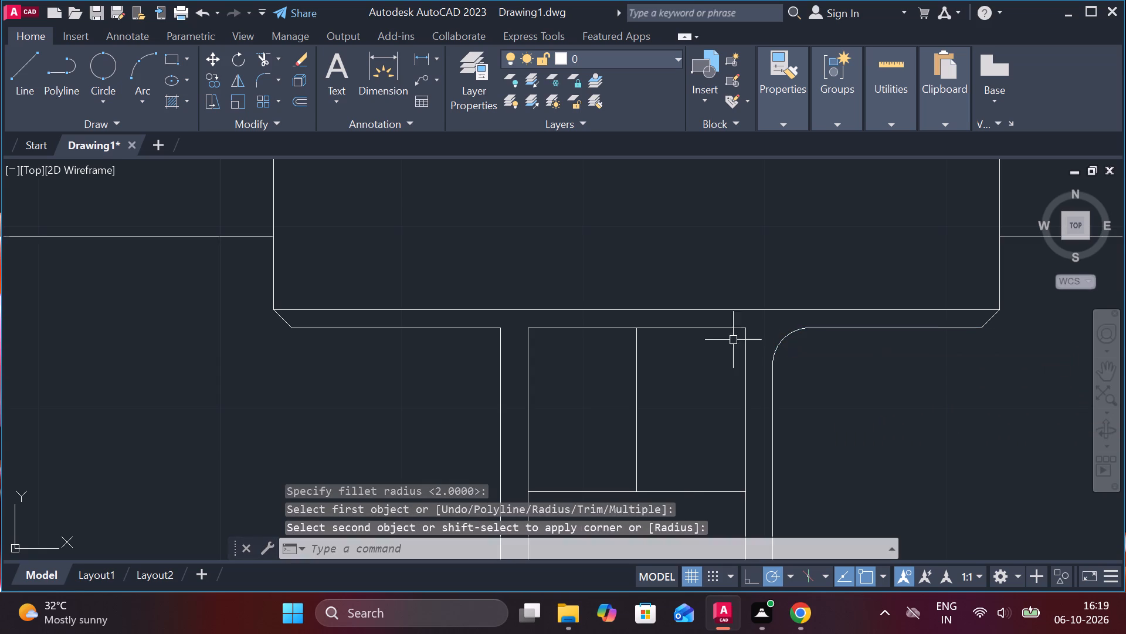
key("space")
left_click(476, 332)
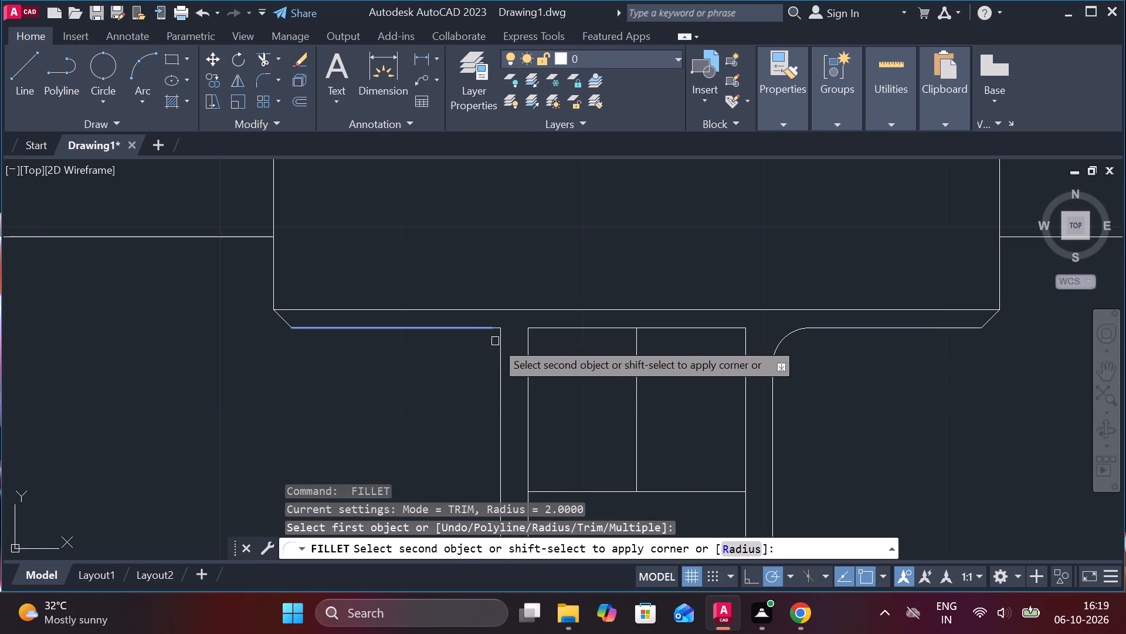
left_click(498, 347)
Erase the leftover short piece of the head's bottom edge beside the left stem fillet.
left_click(498, 331)
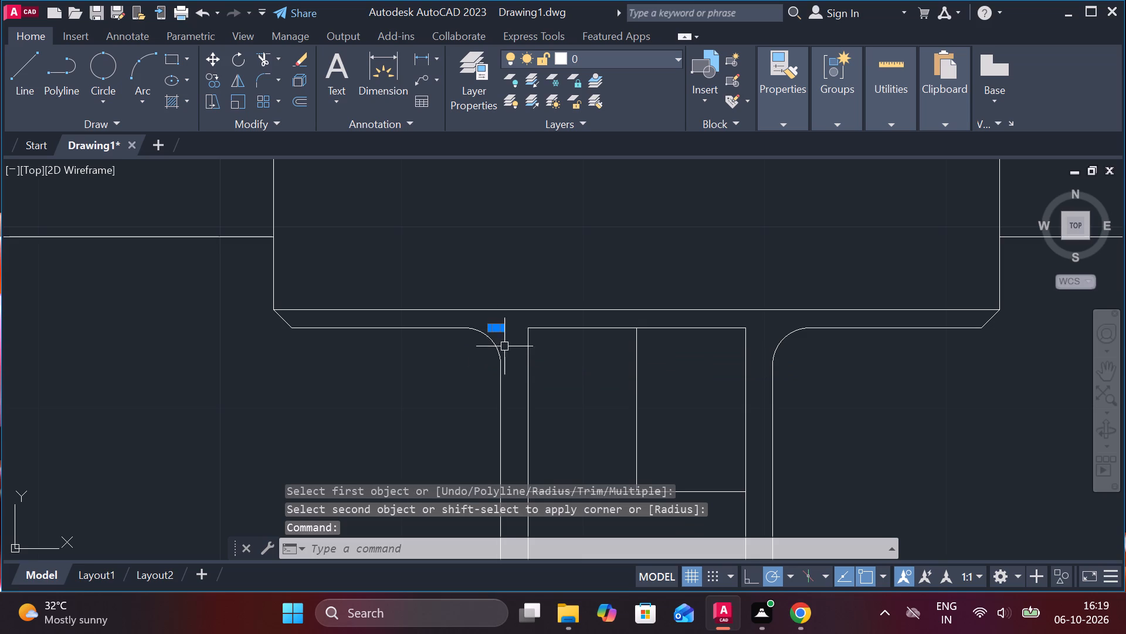
key("e")
key("Return")
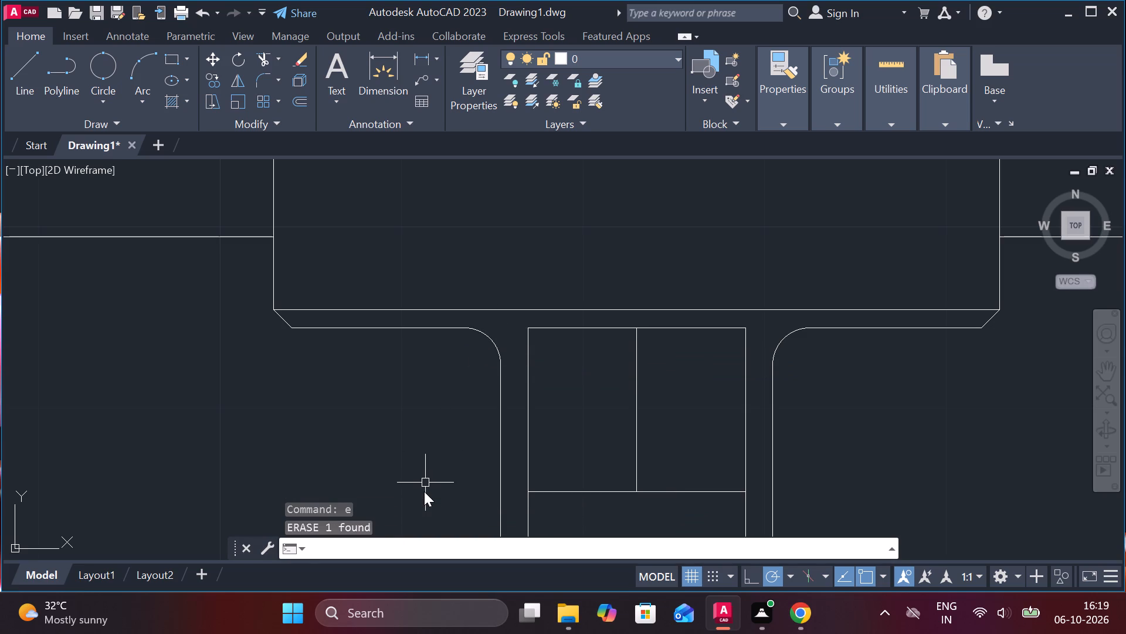
Extend the left and right parts of the head's bottom edge inward past the fillets to the inner stem lines.
type("ex")
key("space")
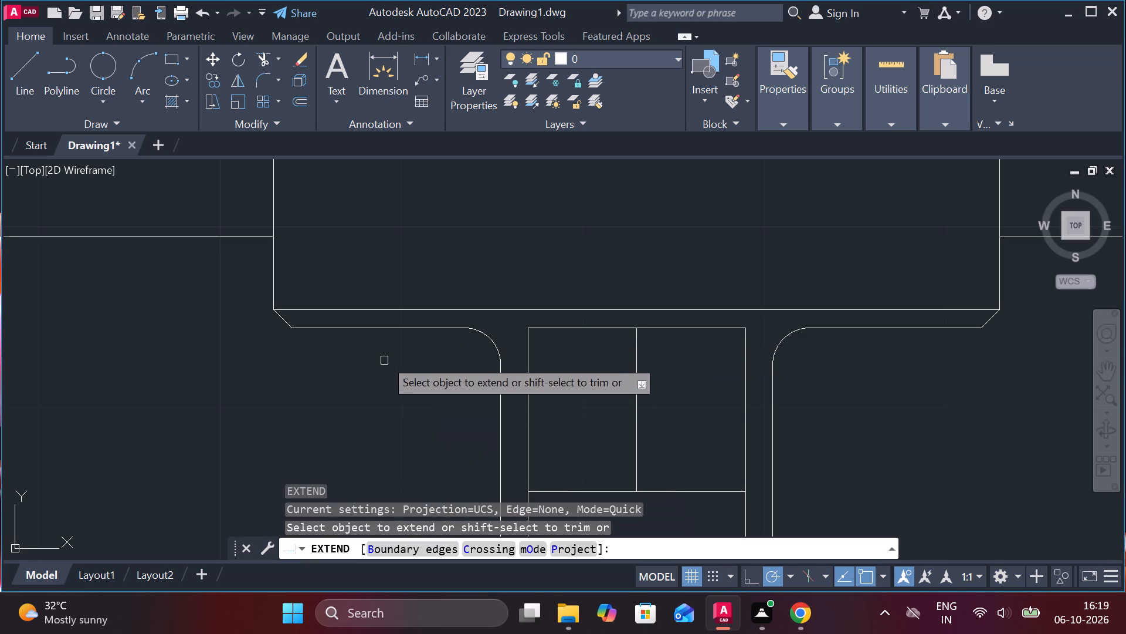
left_click_drag(420, 329, 440, 329)
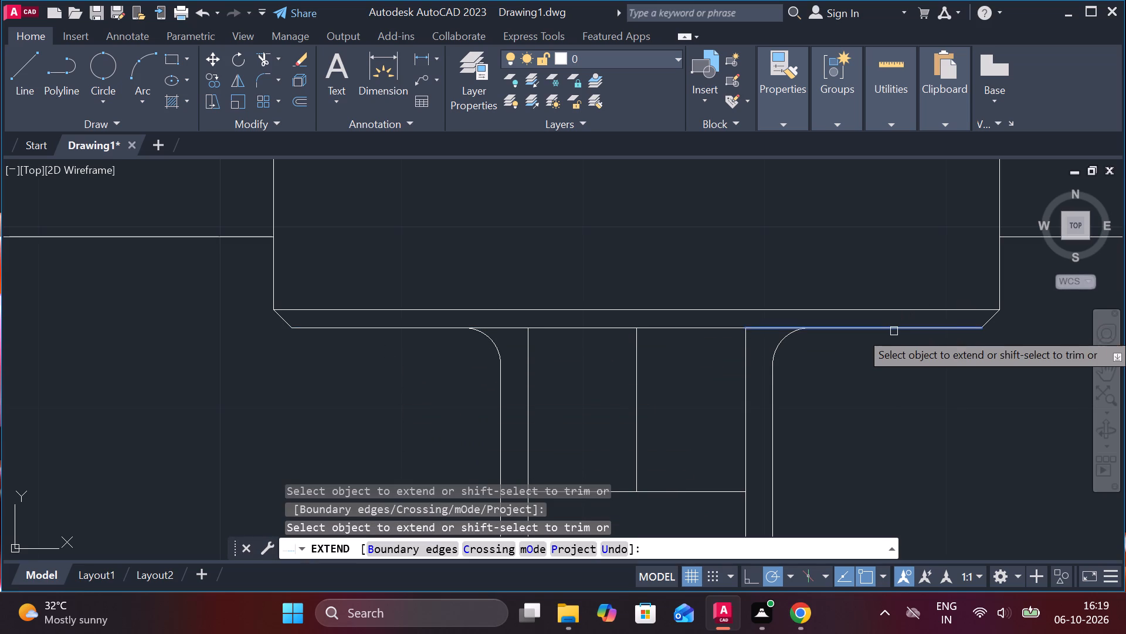
left_click(894, 331)
scroll(884, 336, "down", 1)
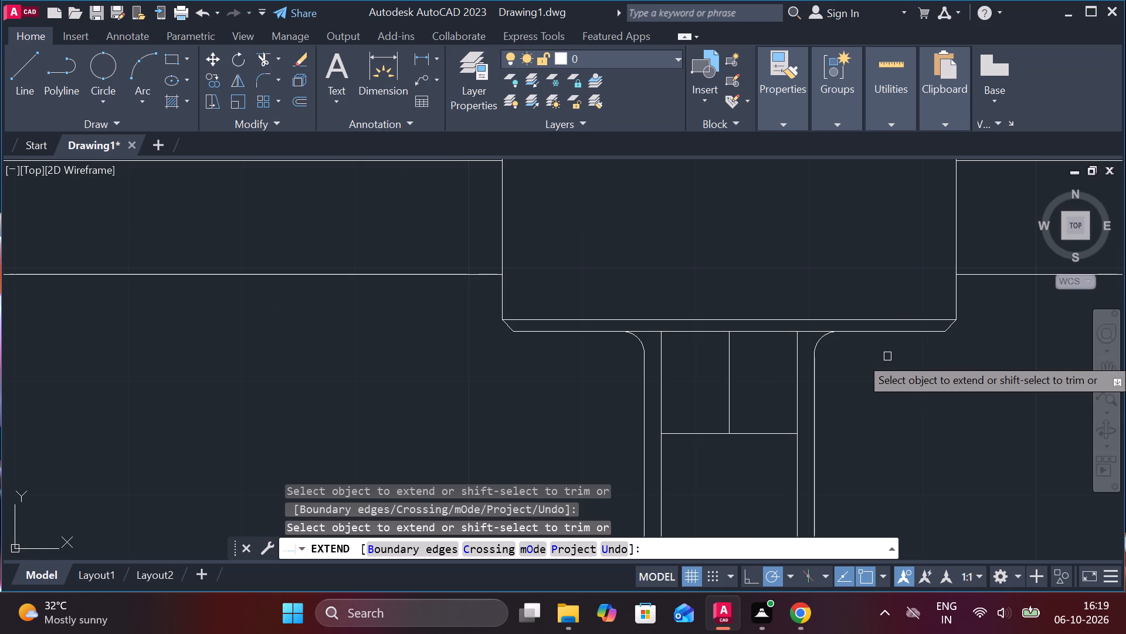
scroll(887, 356, "down", 3)
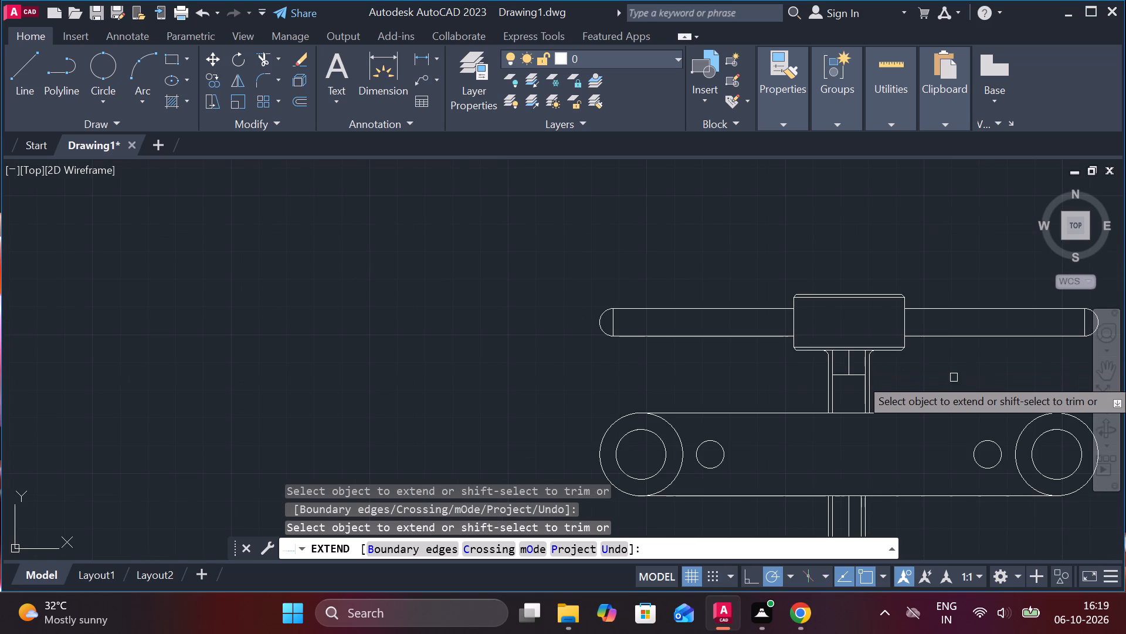
scroll(952, 377, "up", 1)
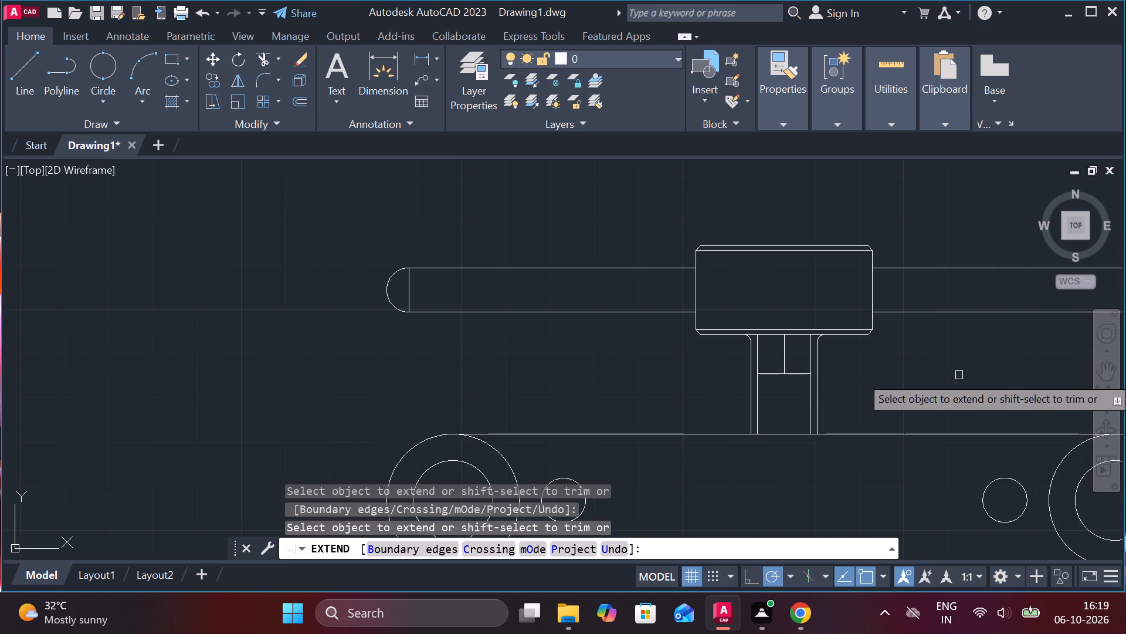
Erase the short vertical centre line inside the stem, between the head's bottom edge and the horizontal cross line.
key("Escape")
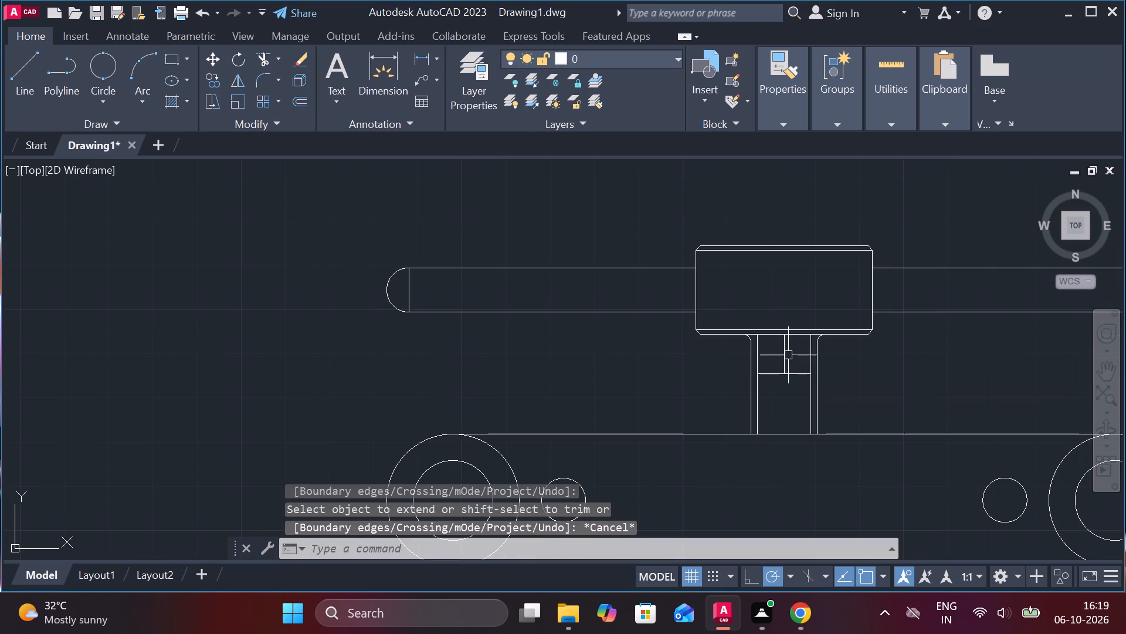
left_click(788, 355)
key("e")
key("Return")
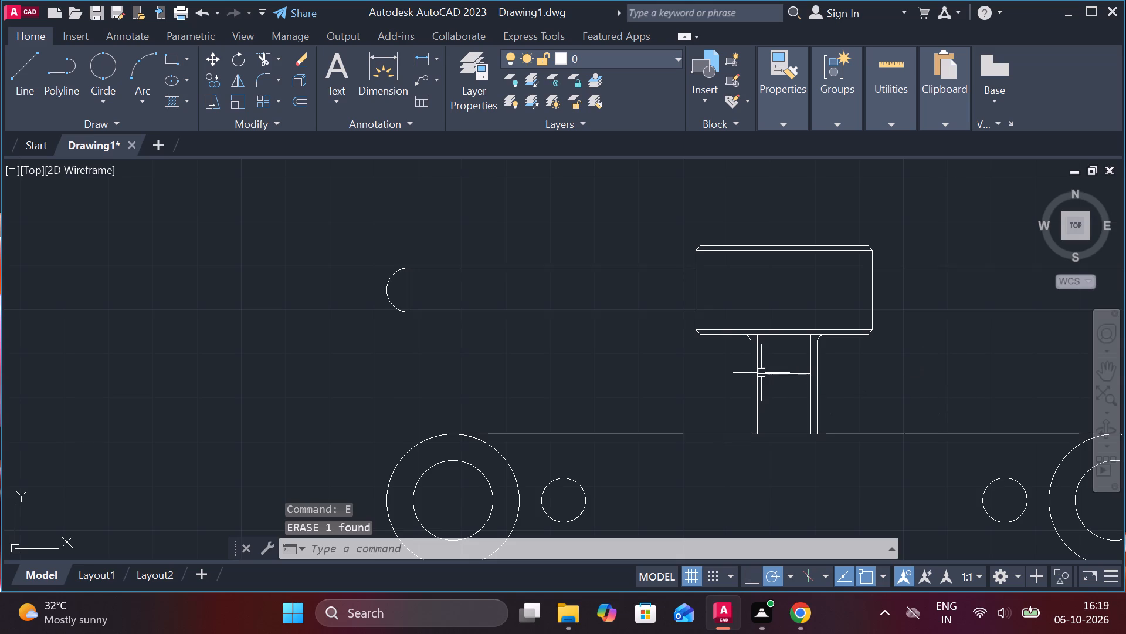
Trim both inner stem lines between the head's bottom edge and the horizontal cross line.
scroll(761, 372, "up", 2)
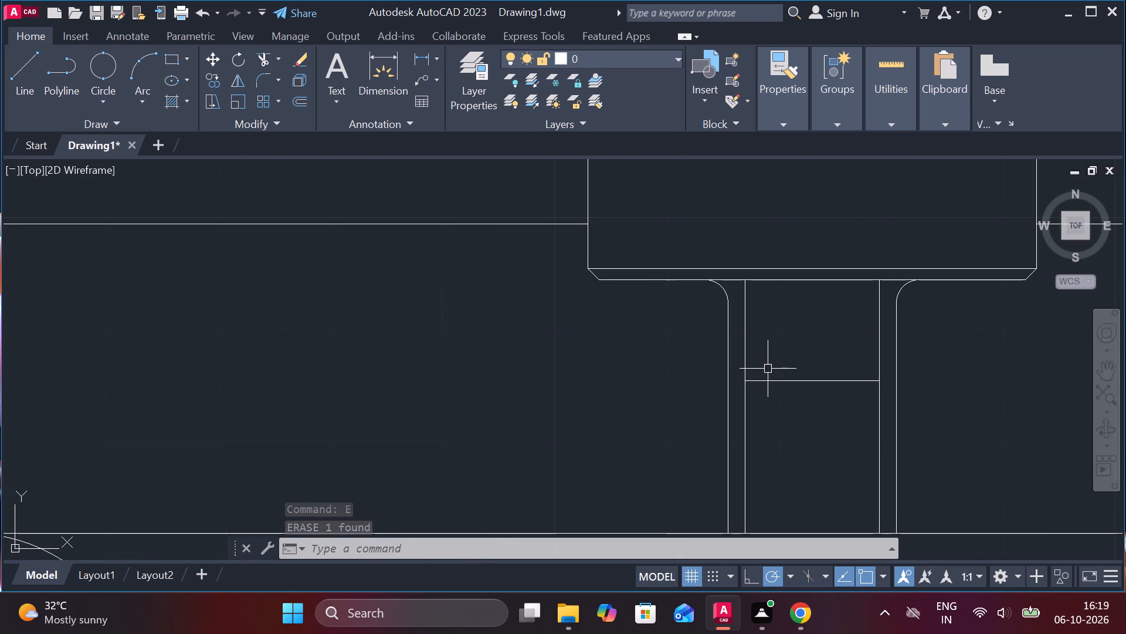
scroll(769, 363, "up", 1)
type("tr")
key("Return")
left_click(727, 364)
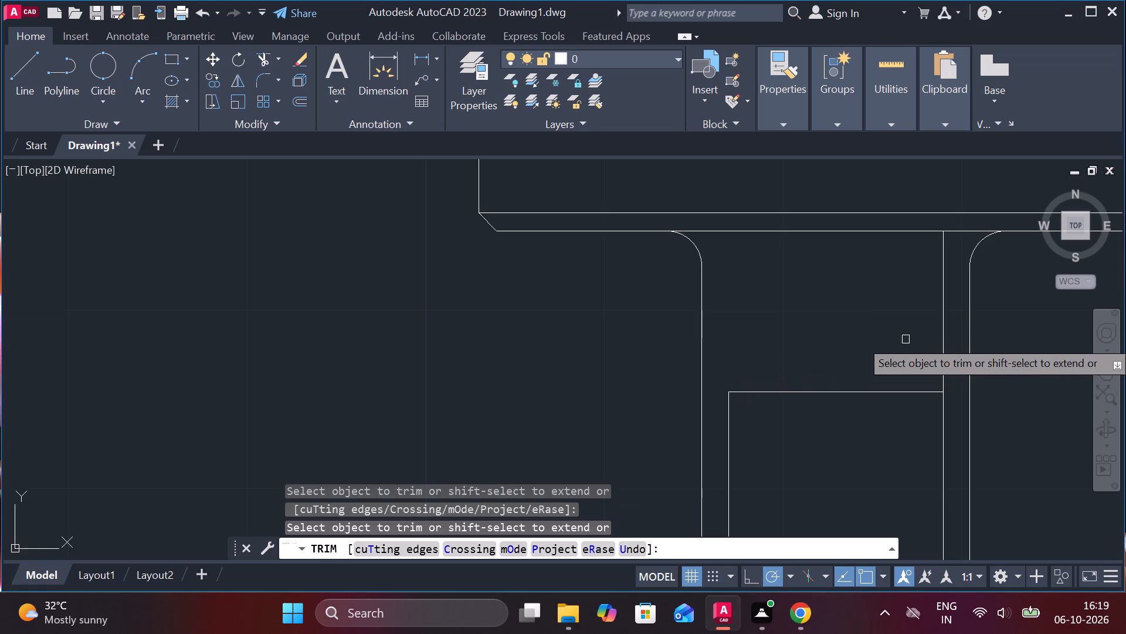
left_click(945, 332)
key("Escape")
Extend the stem's horizontal cross line at both ends to the outer stem lines.
type("ex")
key("Return")
left_click(769, 389)
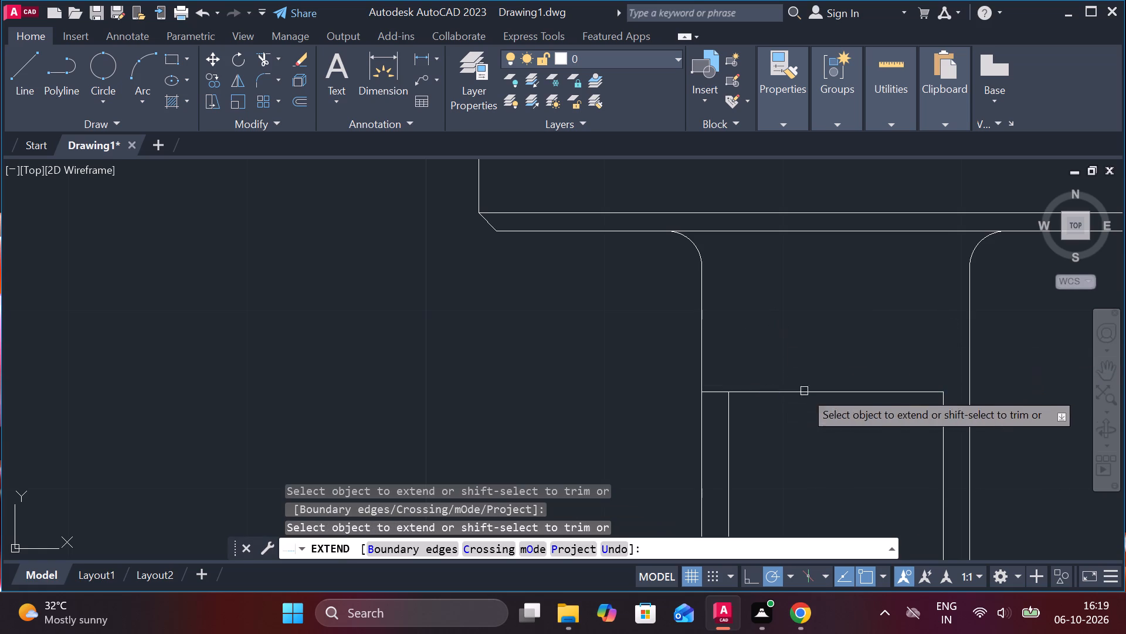
left_click(920, 392)
scroll(891, 368, "down", 3)
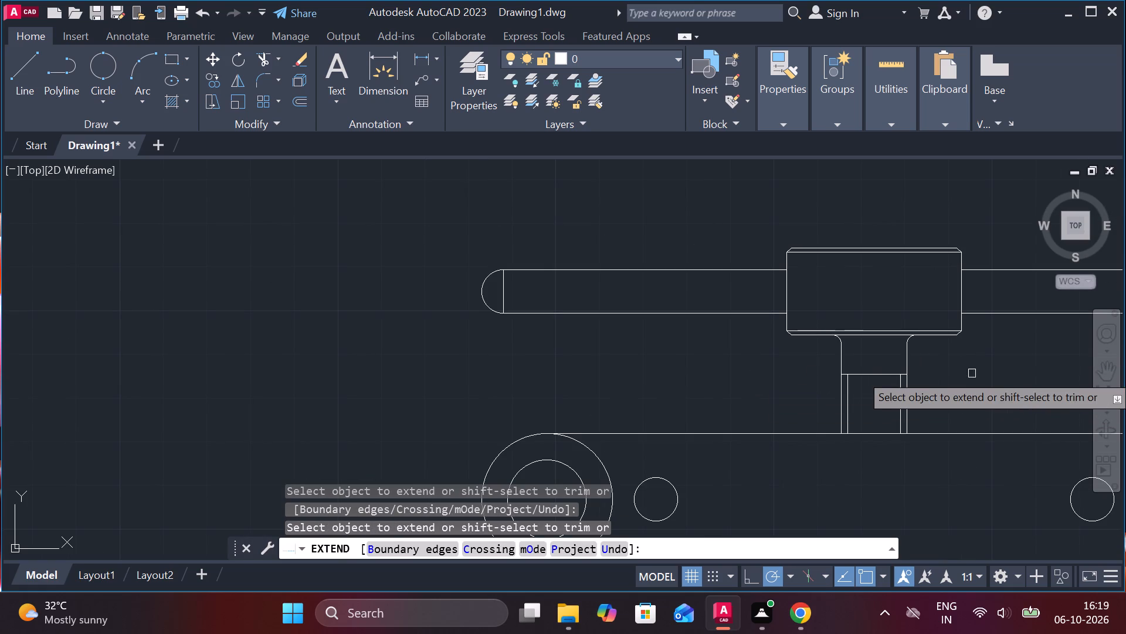
key("Escape")
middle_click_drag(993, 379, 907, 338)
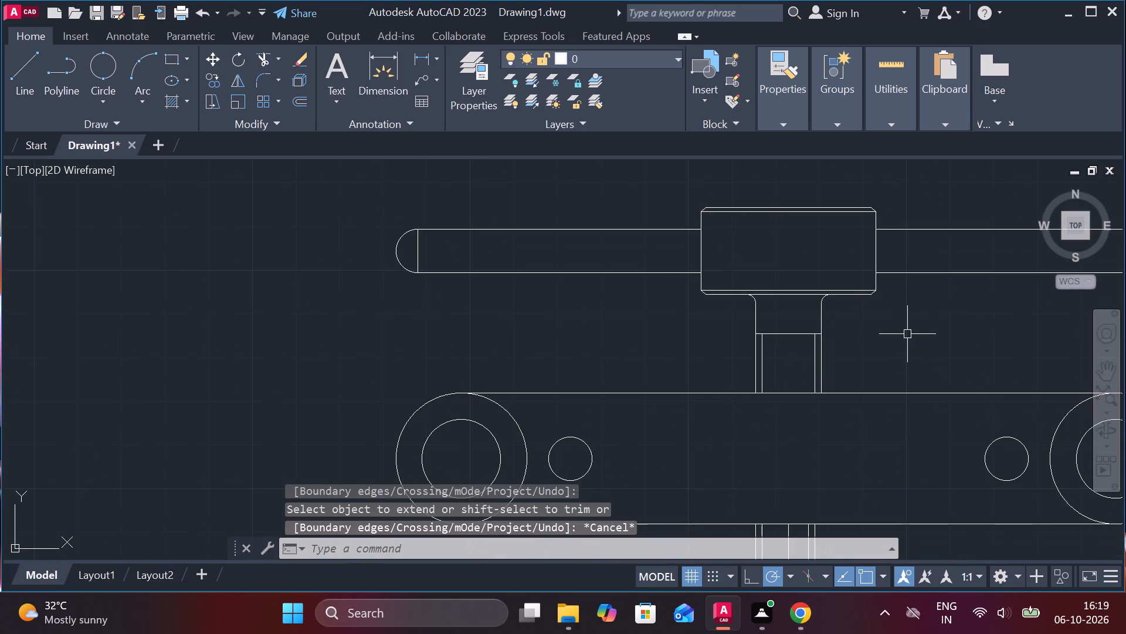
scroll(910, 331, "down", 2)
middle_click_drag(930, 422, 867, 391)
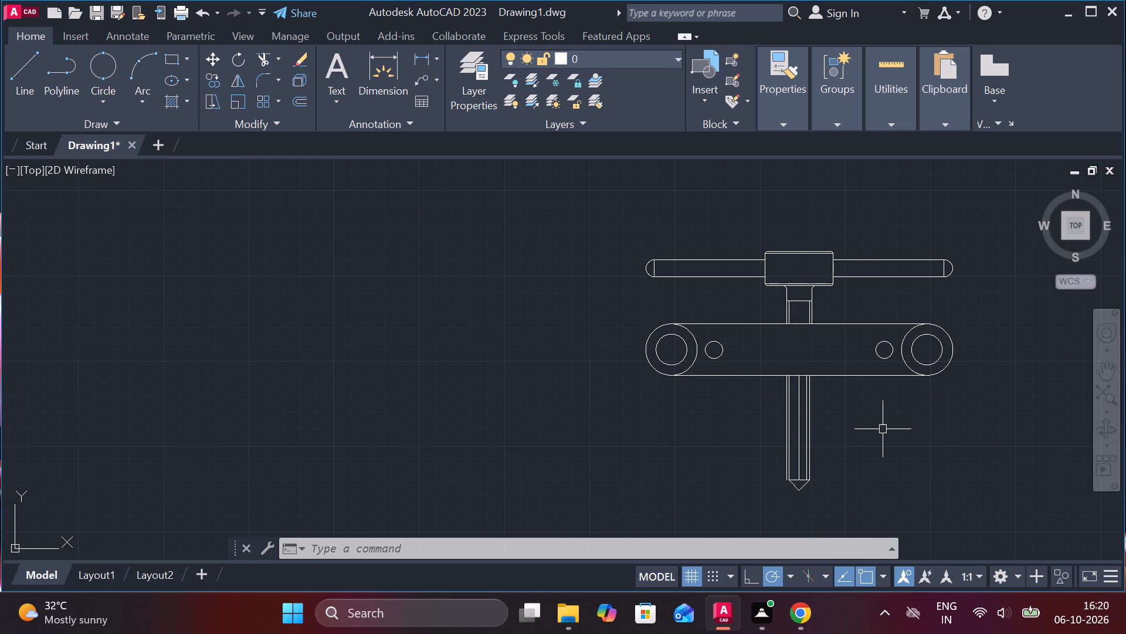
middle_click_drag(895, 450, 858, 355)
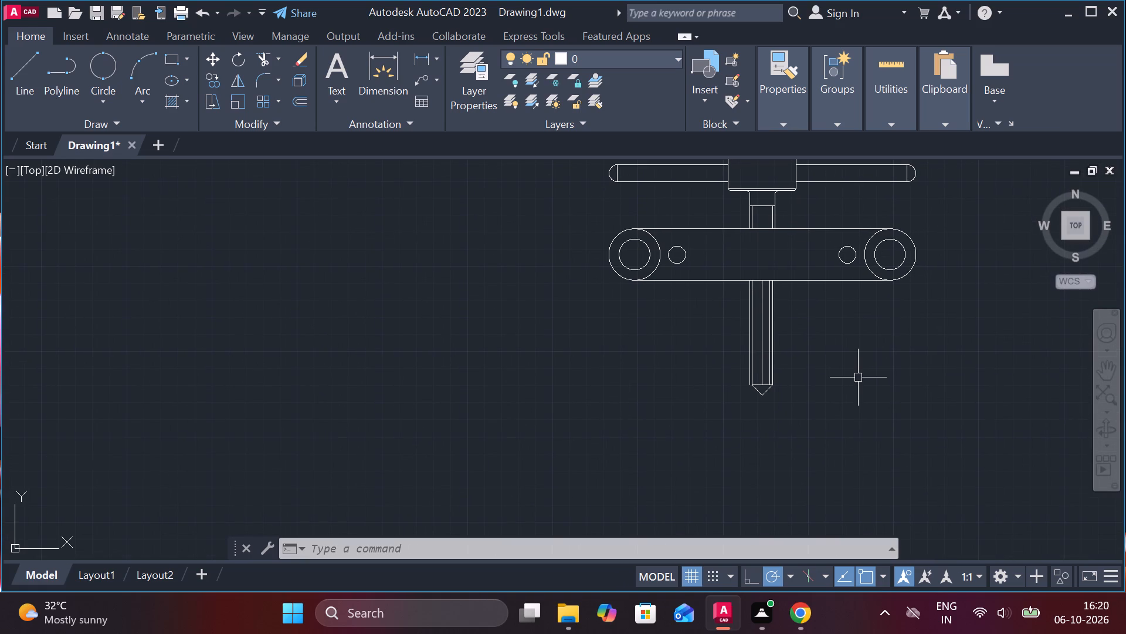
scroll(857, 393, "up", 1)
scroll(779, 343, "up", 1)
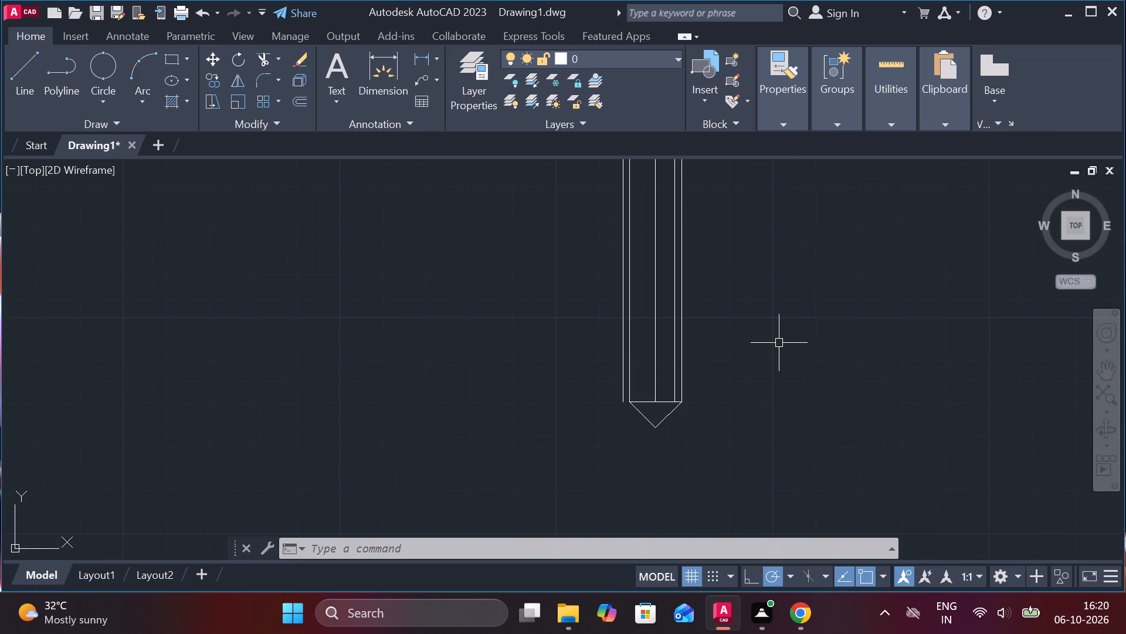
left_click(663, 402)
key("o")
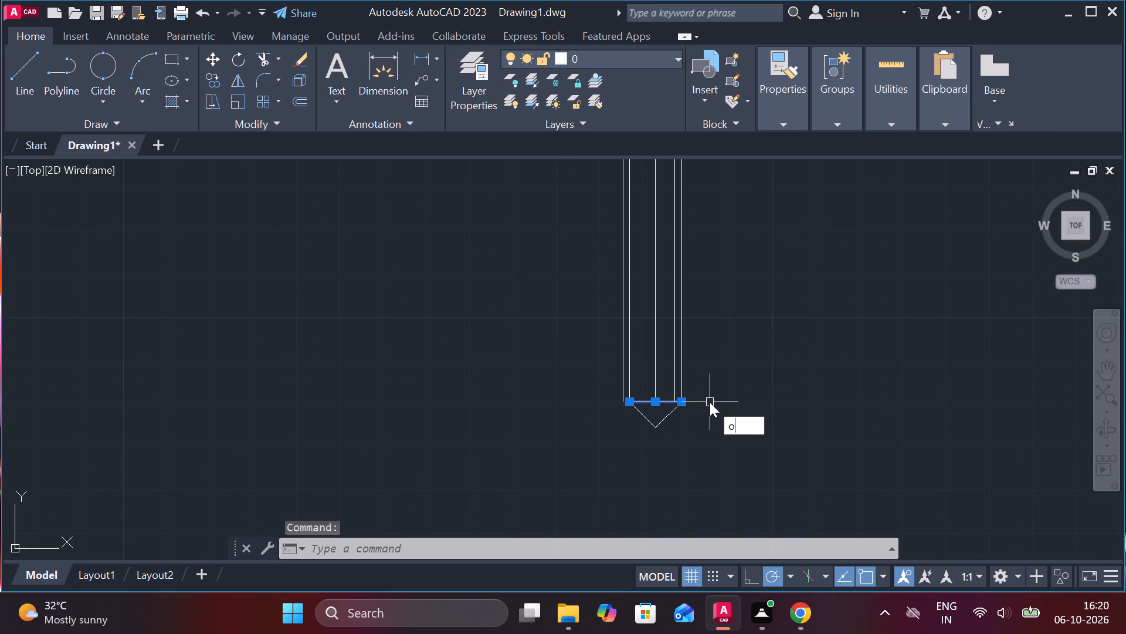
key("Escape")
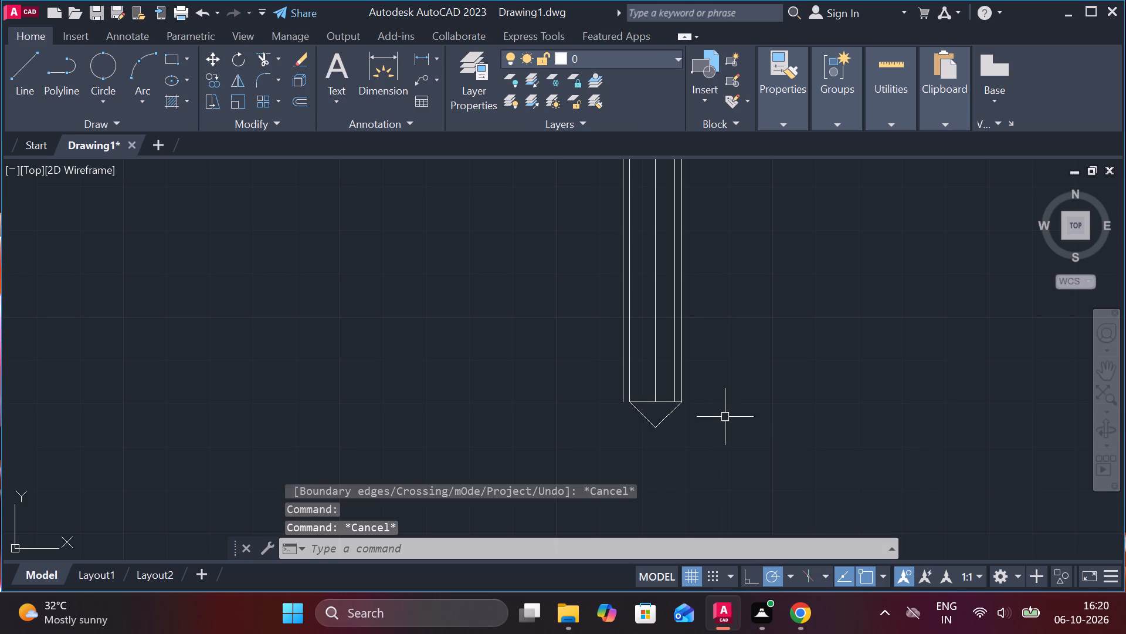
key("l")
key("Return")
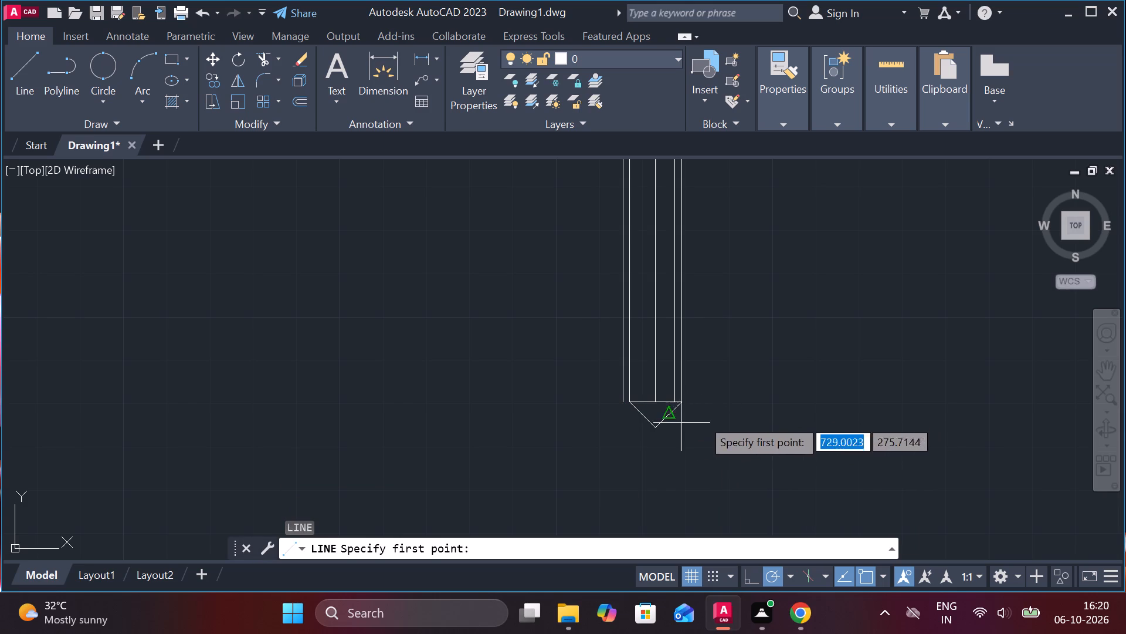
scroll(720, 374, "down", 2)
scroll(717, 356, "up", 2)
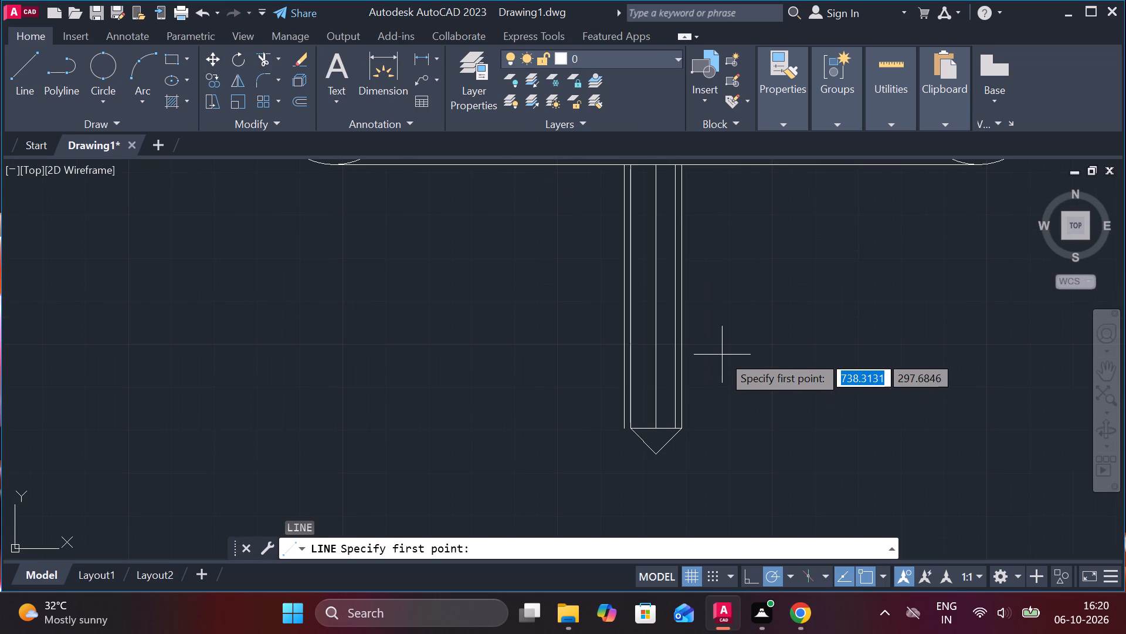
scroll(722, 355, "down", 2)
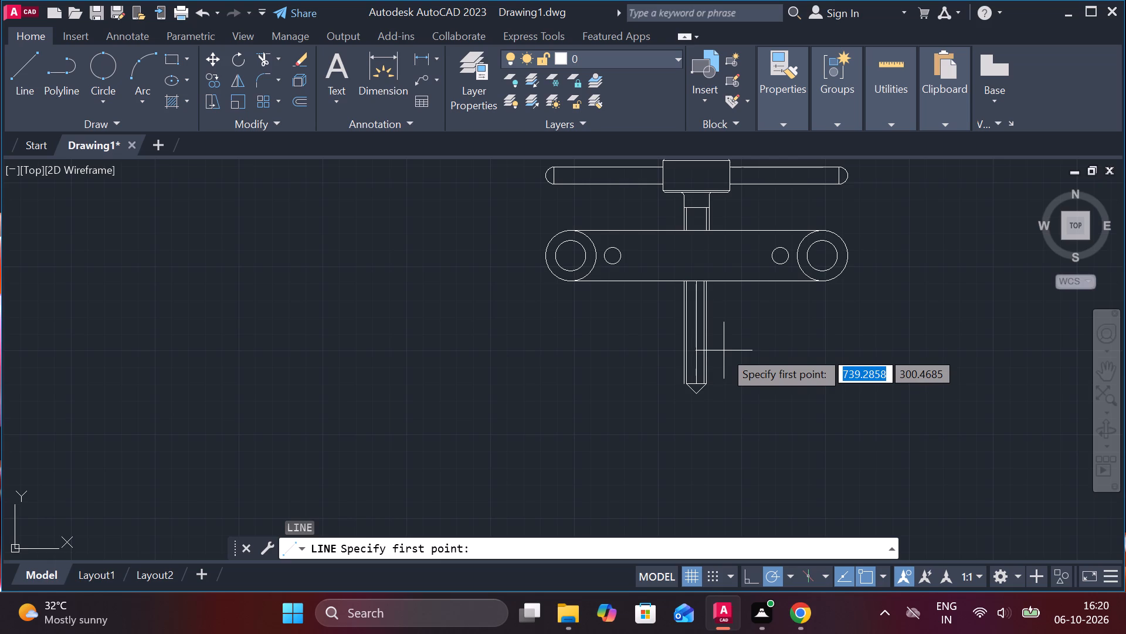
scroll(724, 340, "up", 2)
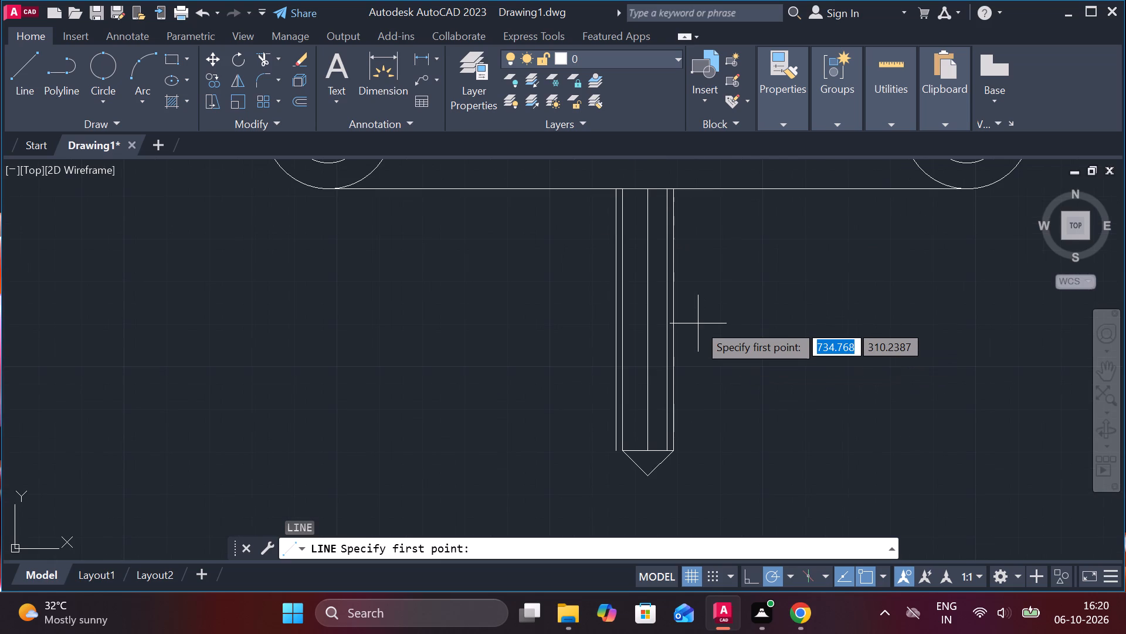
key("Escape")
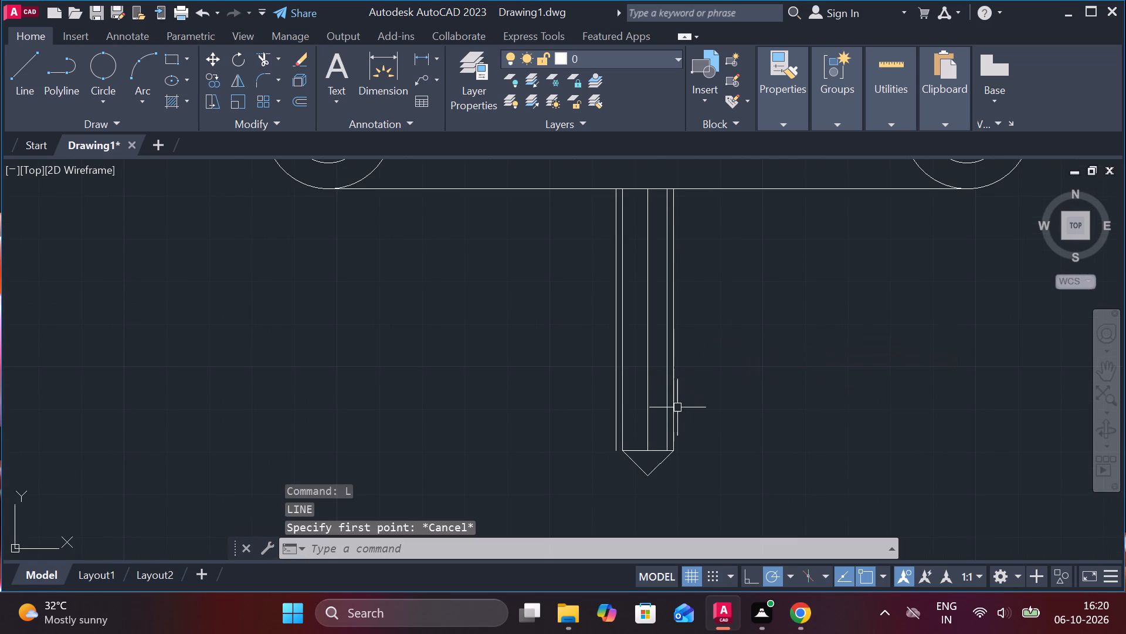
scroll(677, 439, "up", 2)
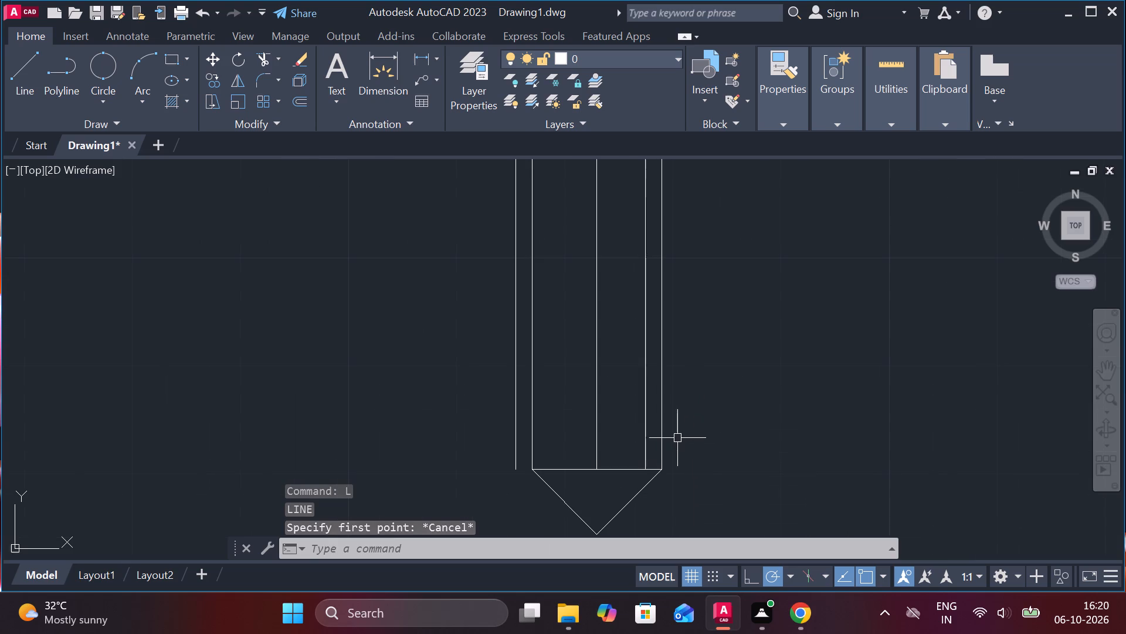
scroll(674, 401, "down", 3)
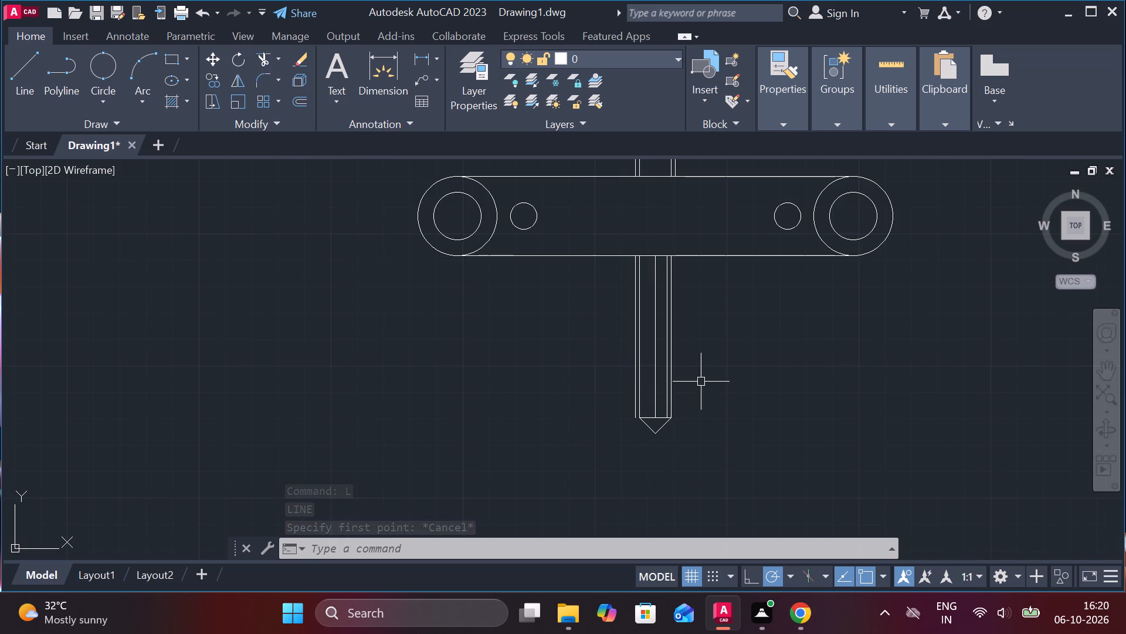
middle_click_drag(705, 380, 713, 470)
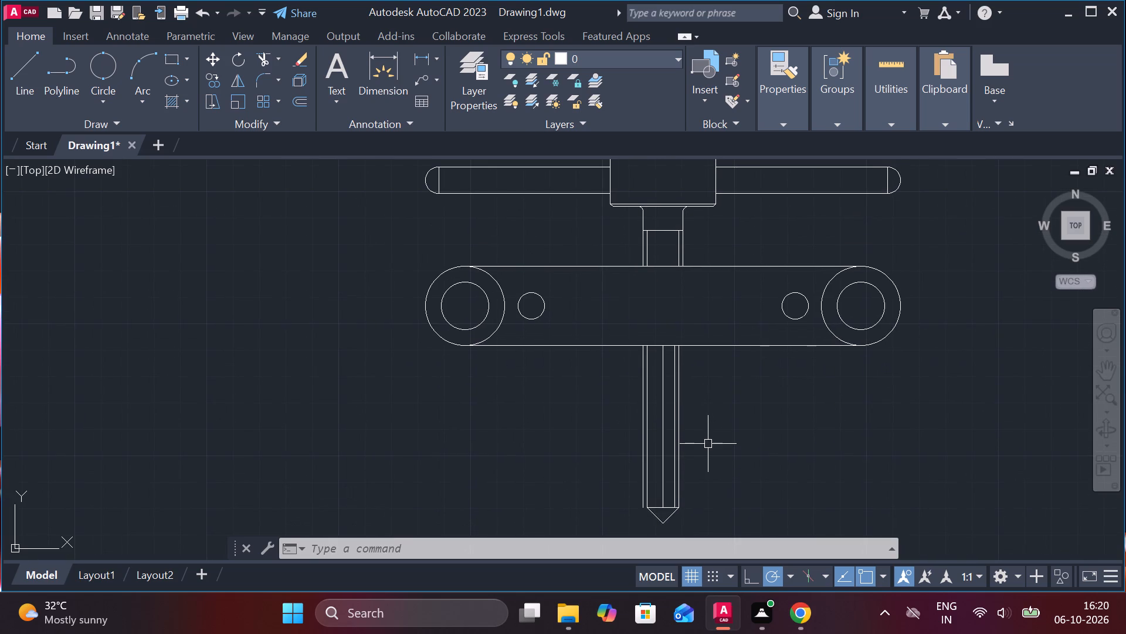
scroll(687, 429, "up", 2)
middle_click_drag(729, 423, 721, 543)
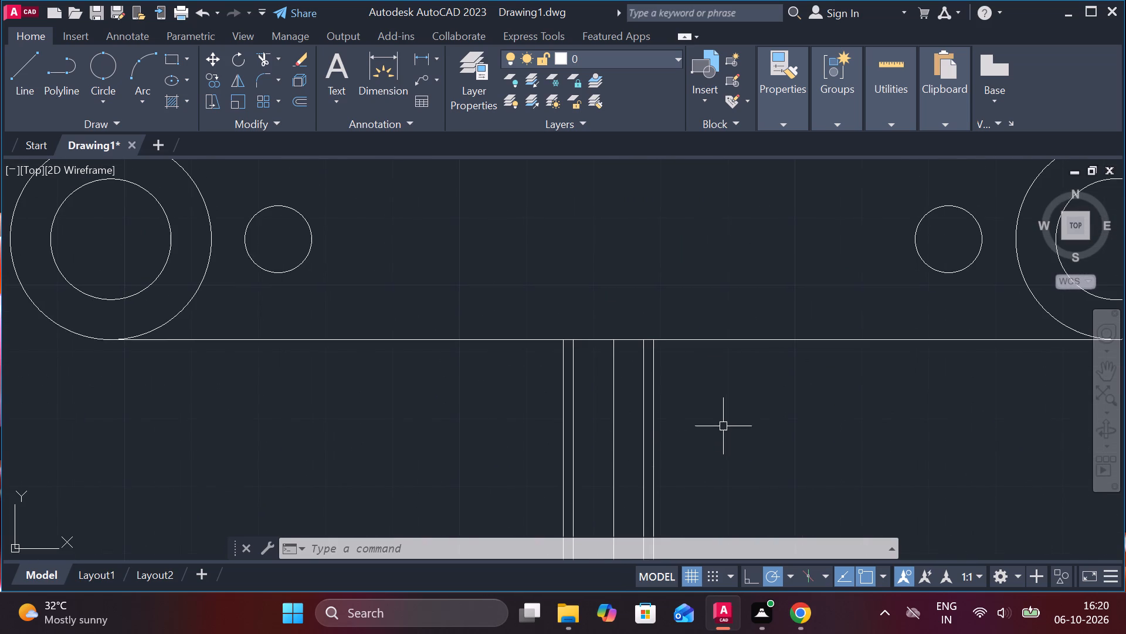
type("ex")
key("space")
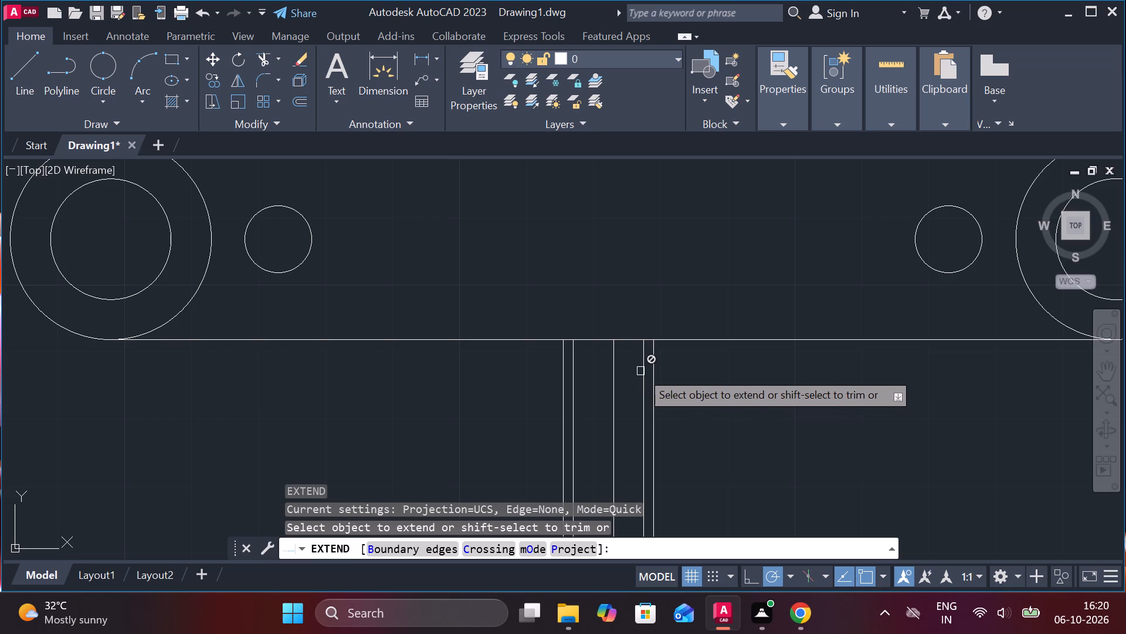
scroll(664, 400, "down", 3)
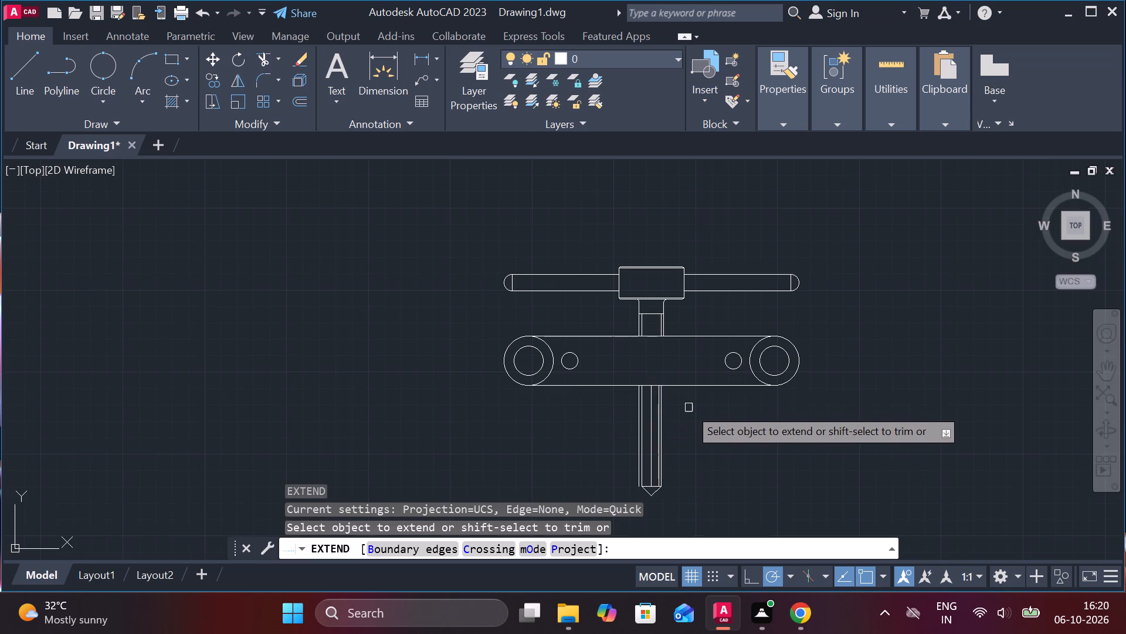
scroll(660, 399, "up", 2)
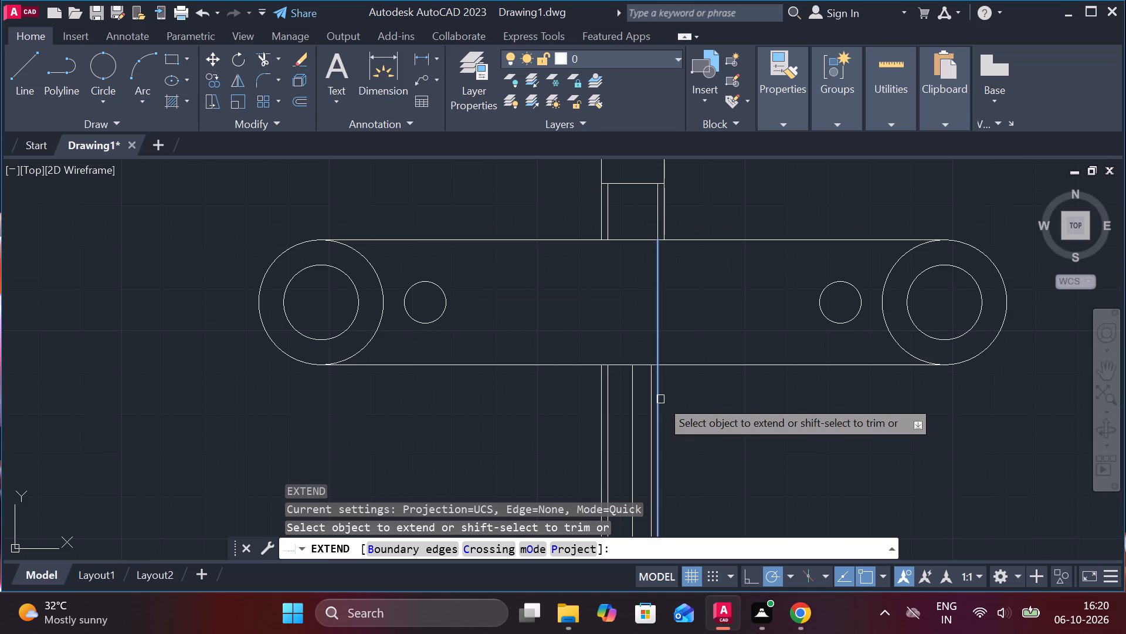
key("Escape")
Erase the inner vertical line on the right side of the shaft below the link.
left_click(652, 428)
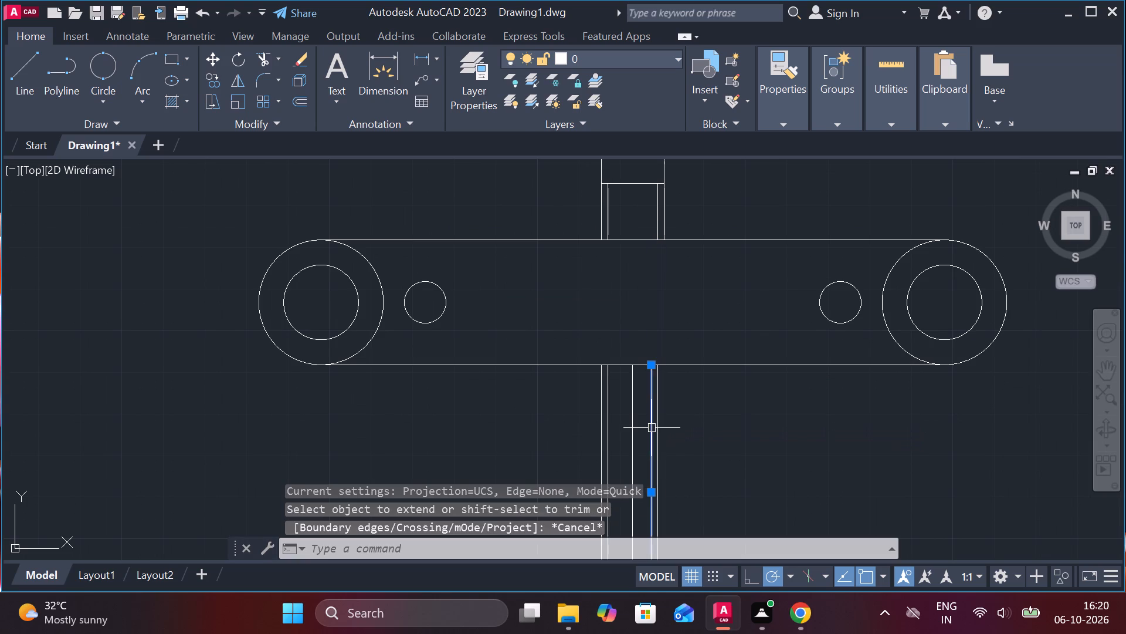
key("e")
key("Return")
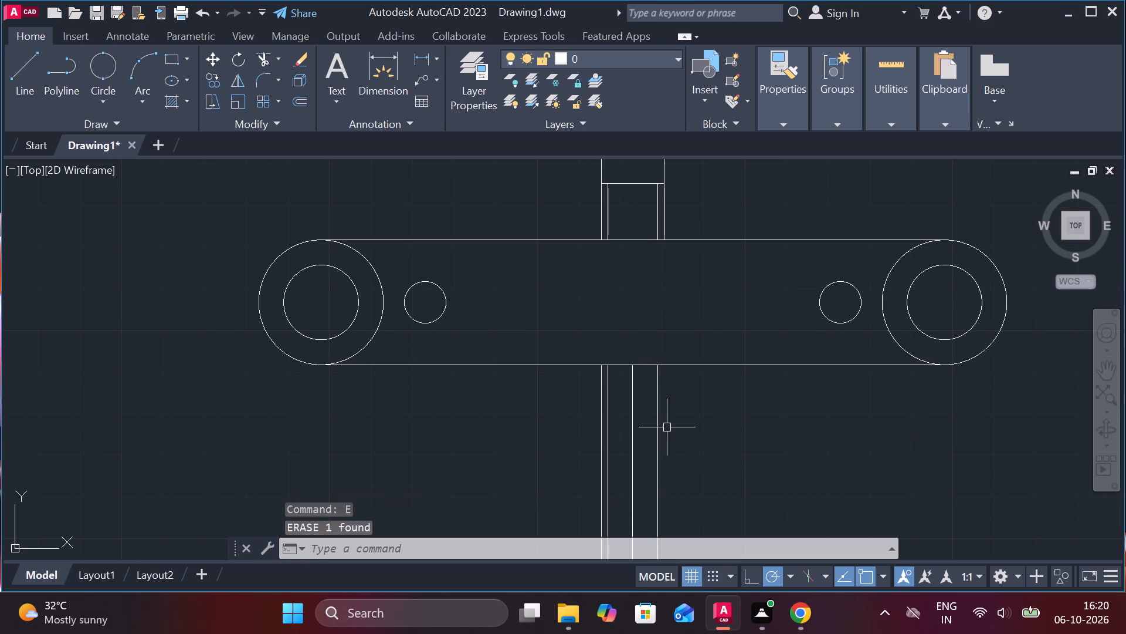
Offset the remaining right shaft line outward by 1.5 below the link.
key("o")
key("Return")
key("Return")
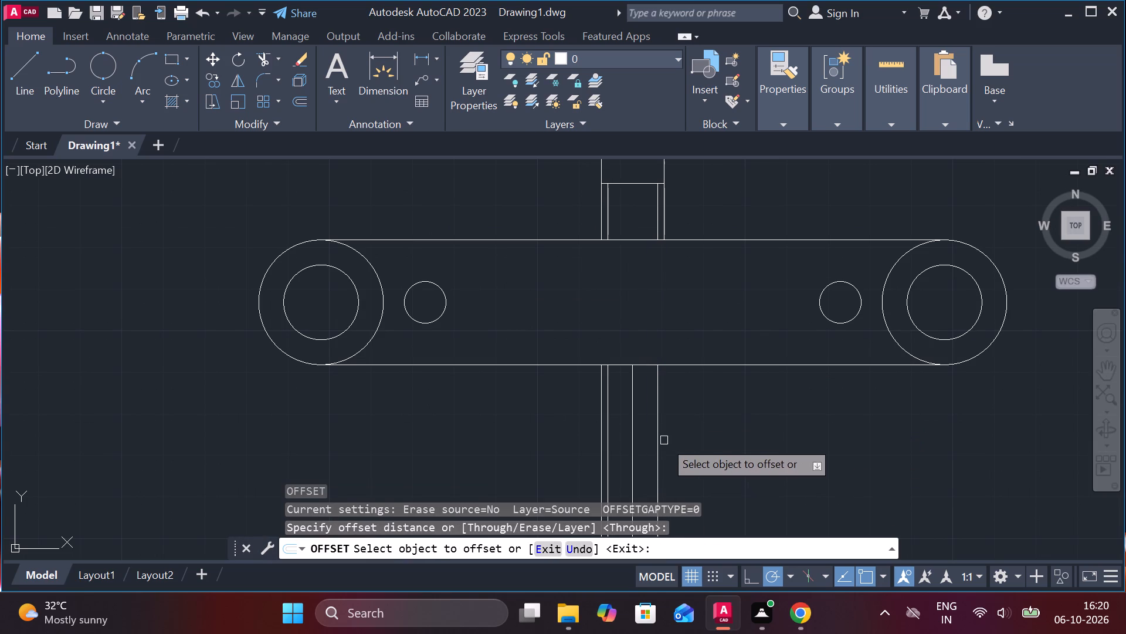
left_click(659, 429)
key("1")
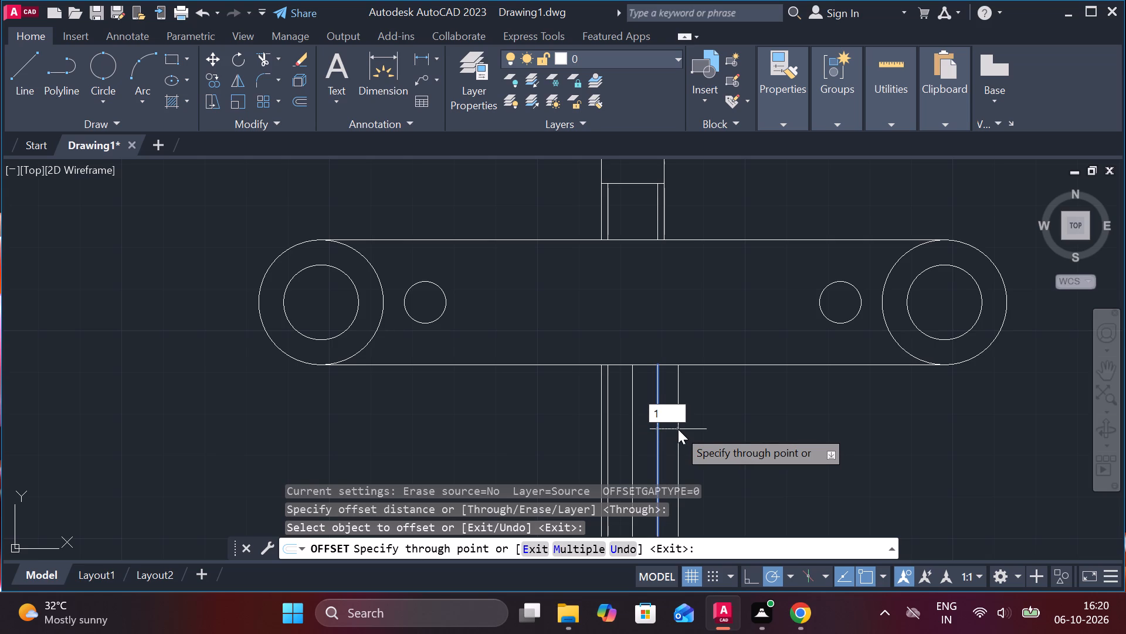
key("period")
key("5")
key("Return")
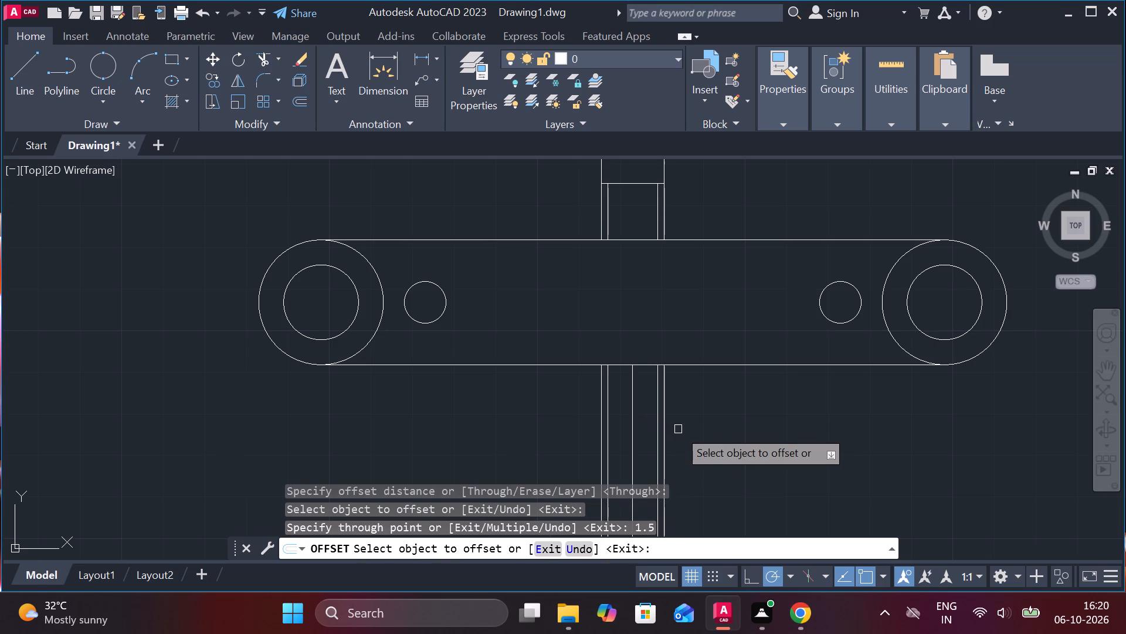
scroll(678, 429, "down", 2)
middle_click_drag(702, 424, 711, 362)
scroll(711, 380, "up", 1)
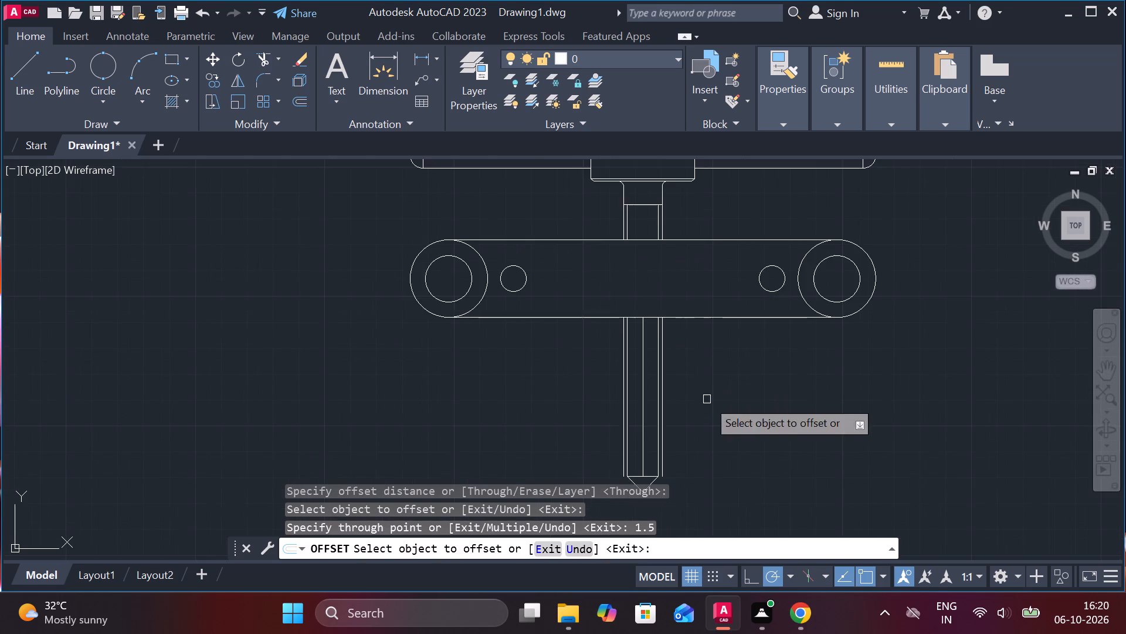
middle_click_drag(704, 407, 727, 330)
scroll(714, 355, "up", 2)
key("Escape")
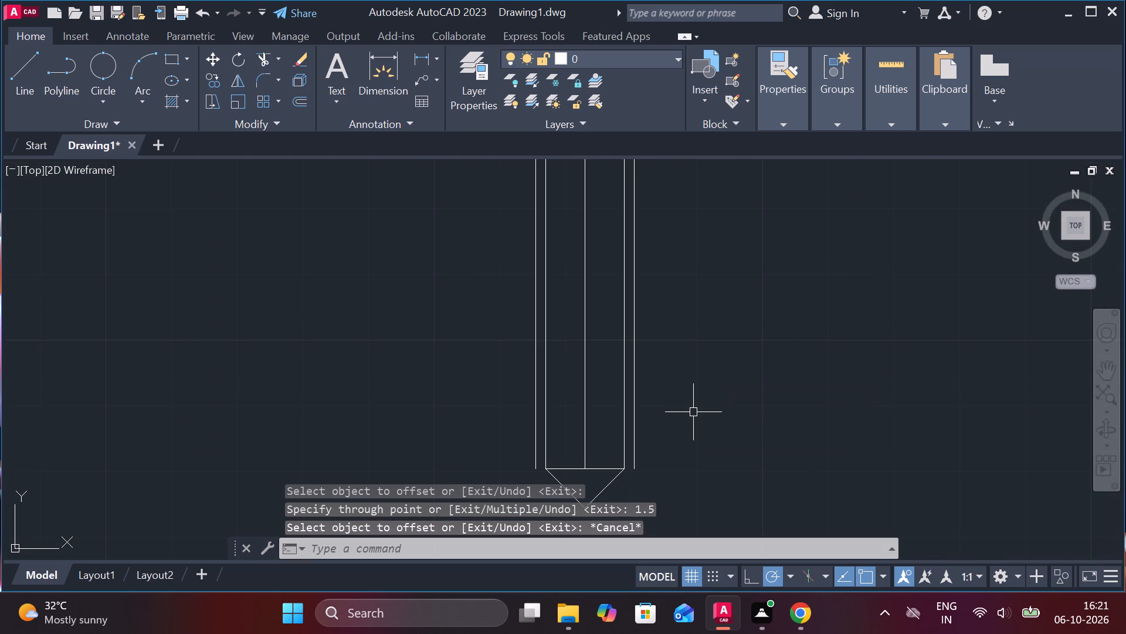
Draw a horizontal line from the shaft's pointed tip out to the right, past the outer shaft line.
key("l")
key("Return")
middle_click_drag(696, 461, 691, 402)
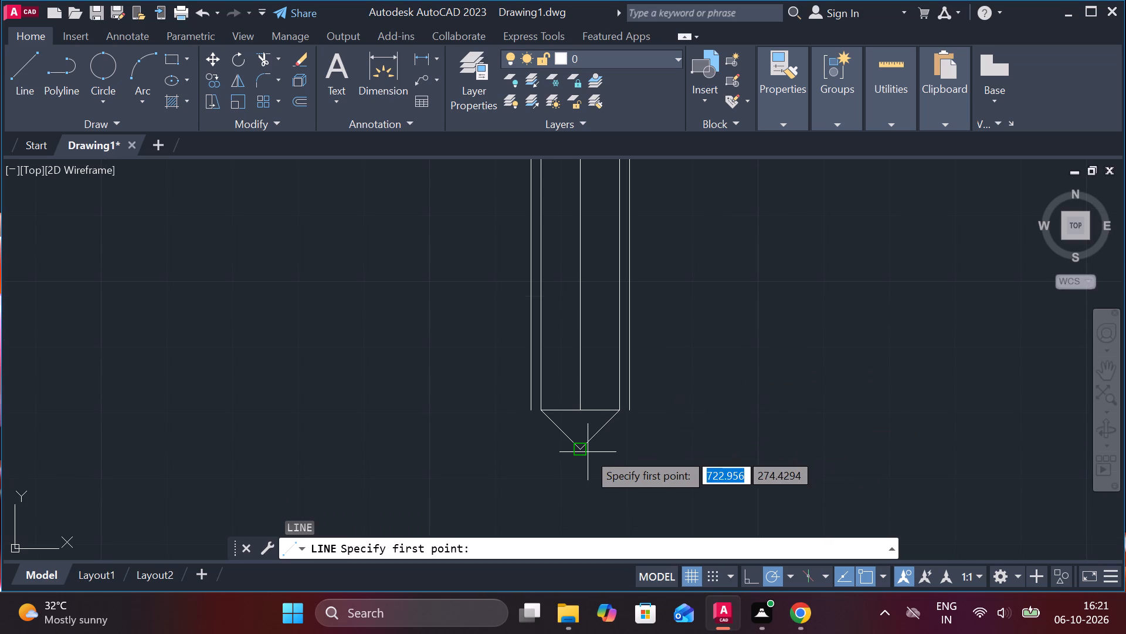
left_click(584, 451)
left_click(709, 451)
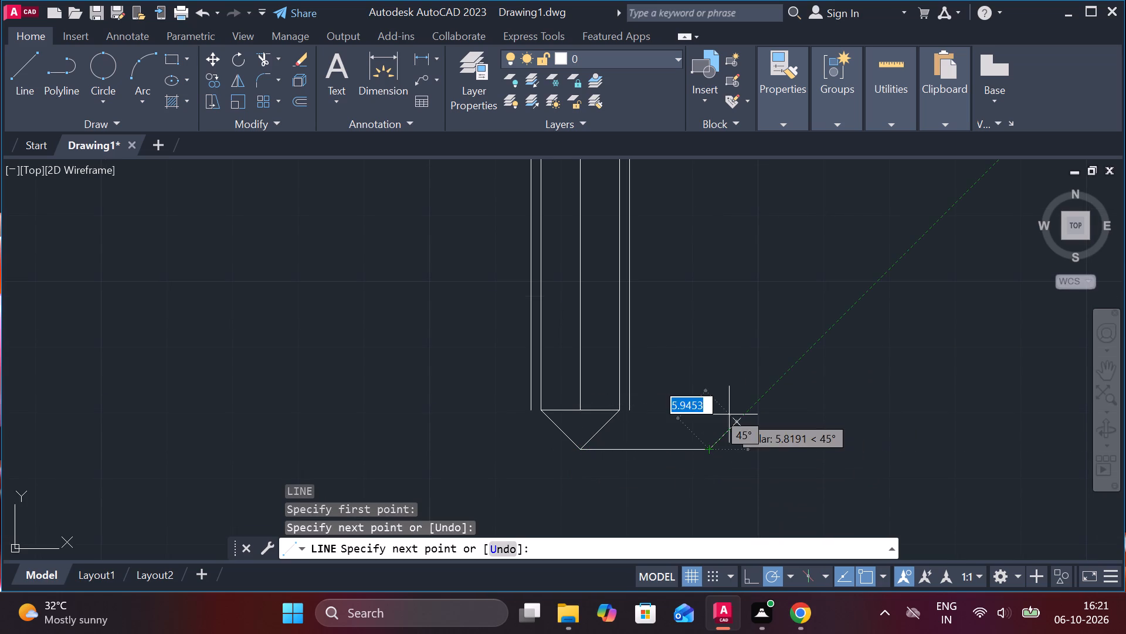
key("Escape")
Offset the horizontal line at the shaft's pointed tip upward by 20.
left_click(687, 451)
key("o")
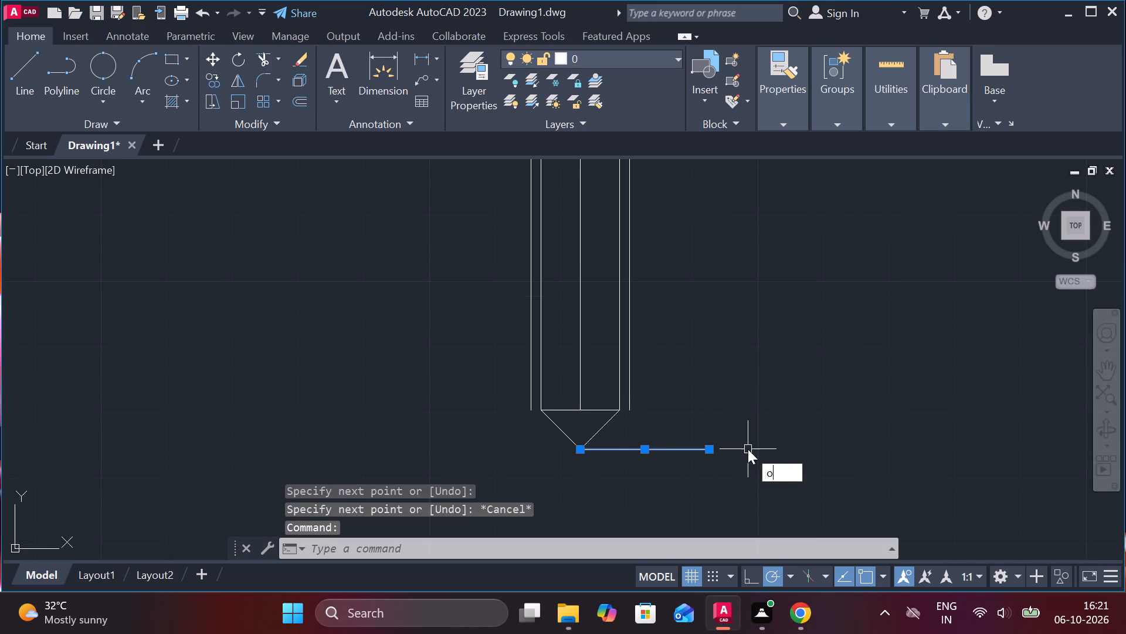
key("Return")
key("Return")
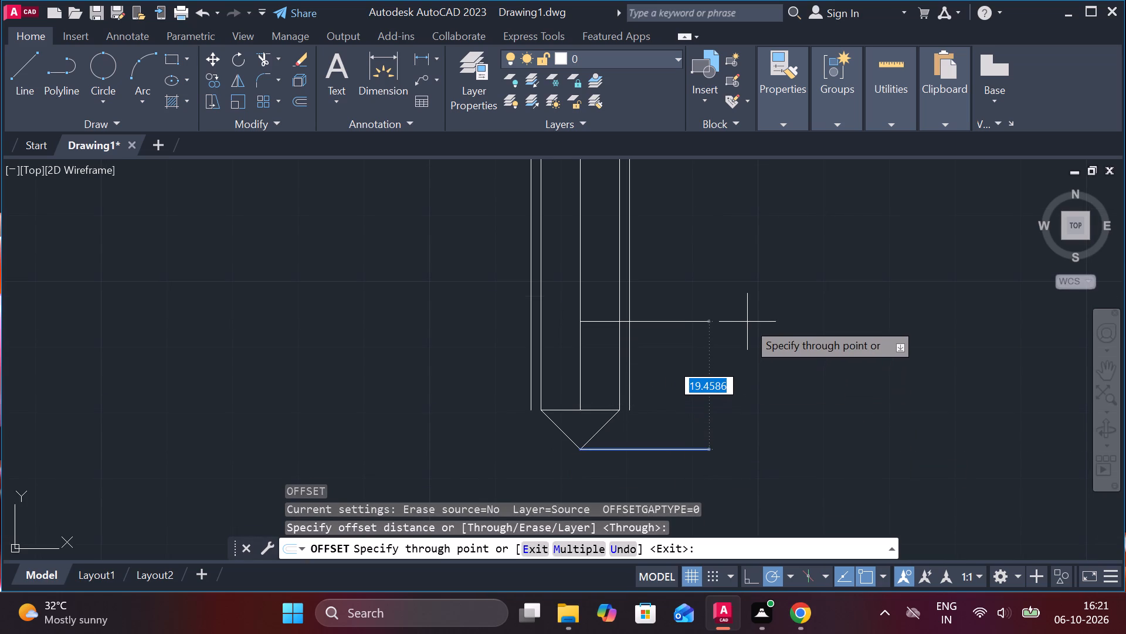
type("20")
key("Return")
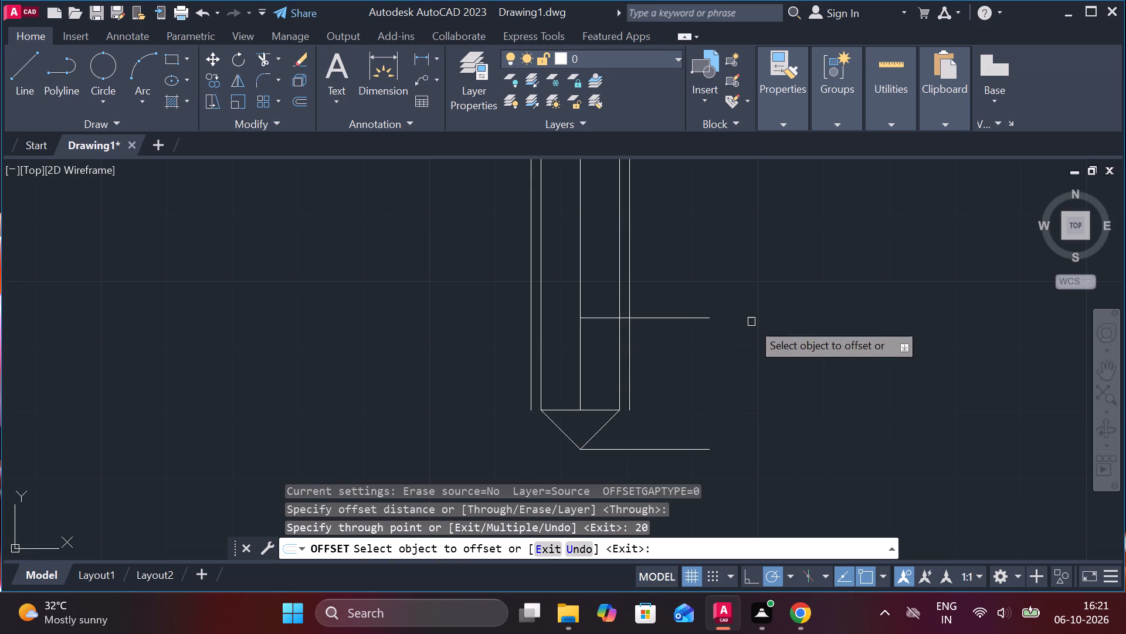
key("Escape")
Lengthen the offset horizontal line to the left so it passes beyond the left outer shaft line.
left_click(660, 319)
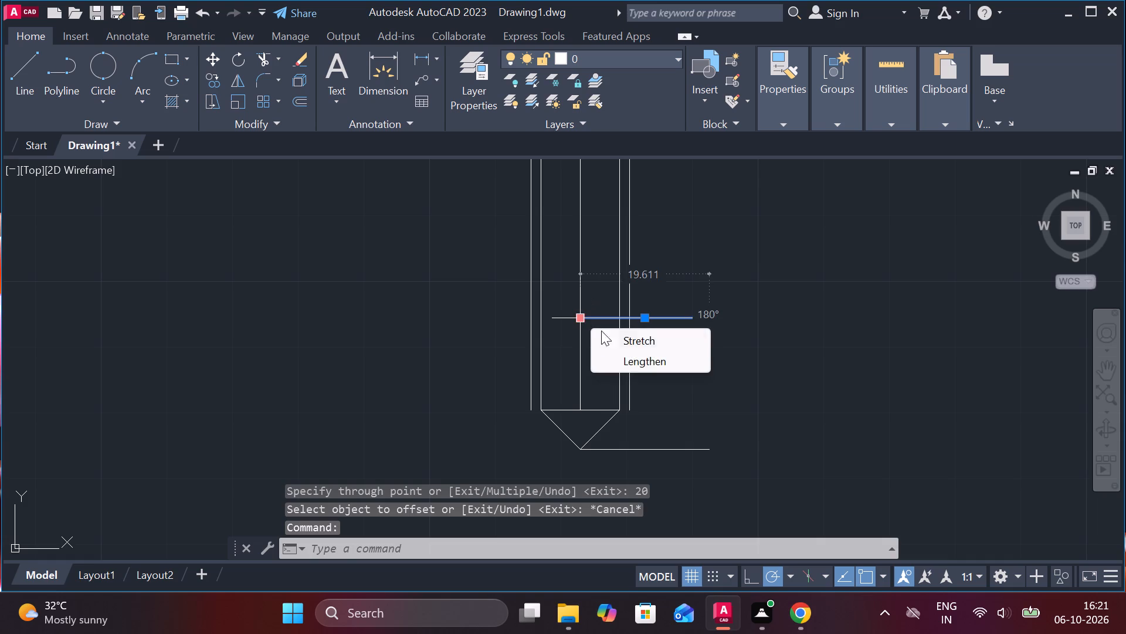
left_click(647, 365)
left_click(505, 328)
key("Escape")
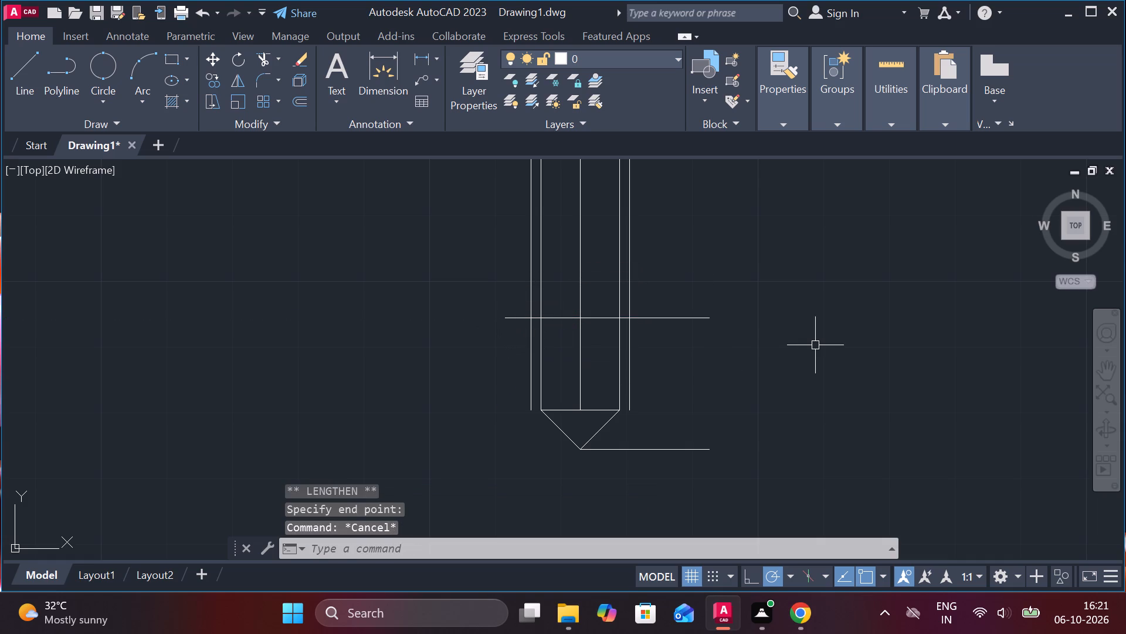
Trim the outer shaft lines below the new cross line and trim the cross line's overhangs on both sides.
type("tr")
key("Return")
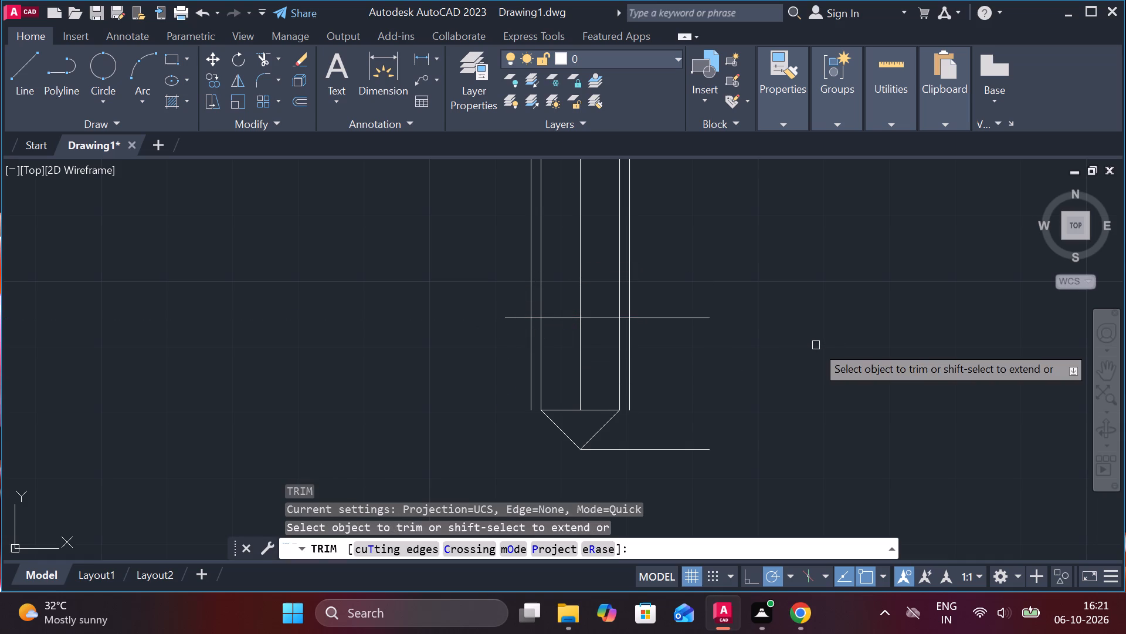
left_click(629, 336)
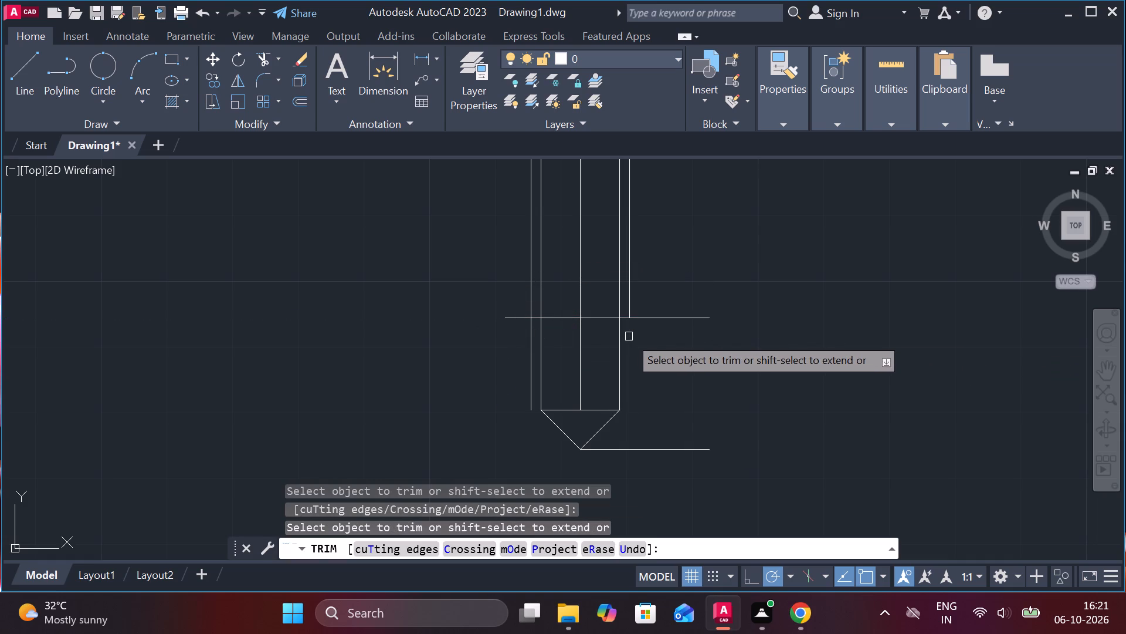
left_click(528, 333)
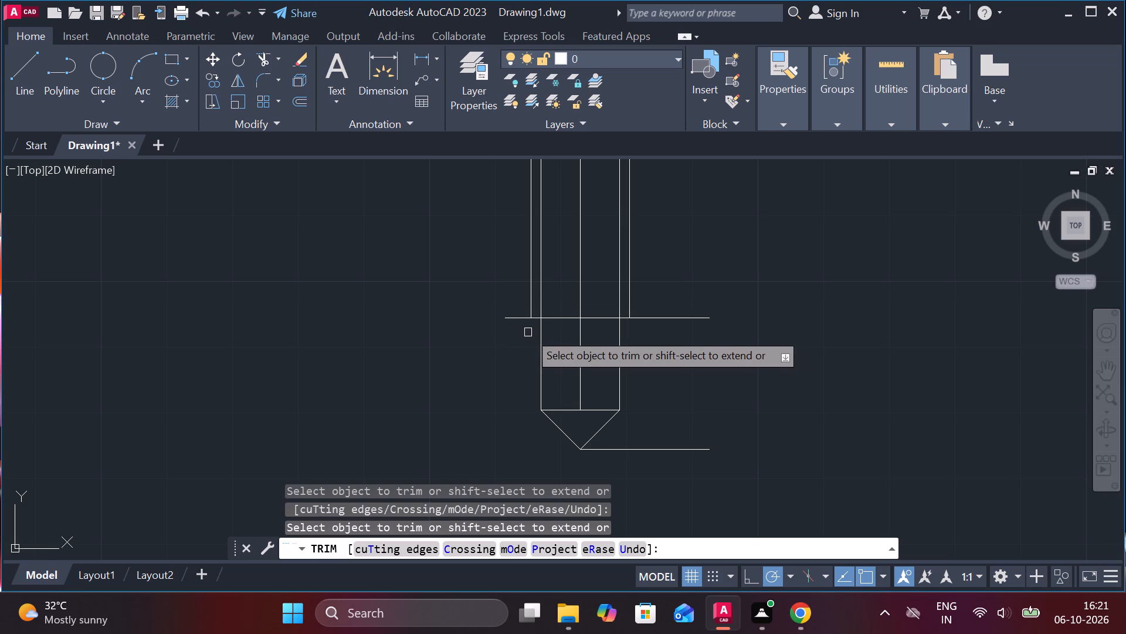
left_click(518, 315)
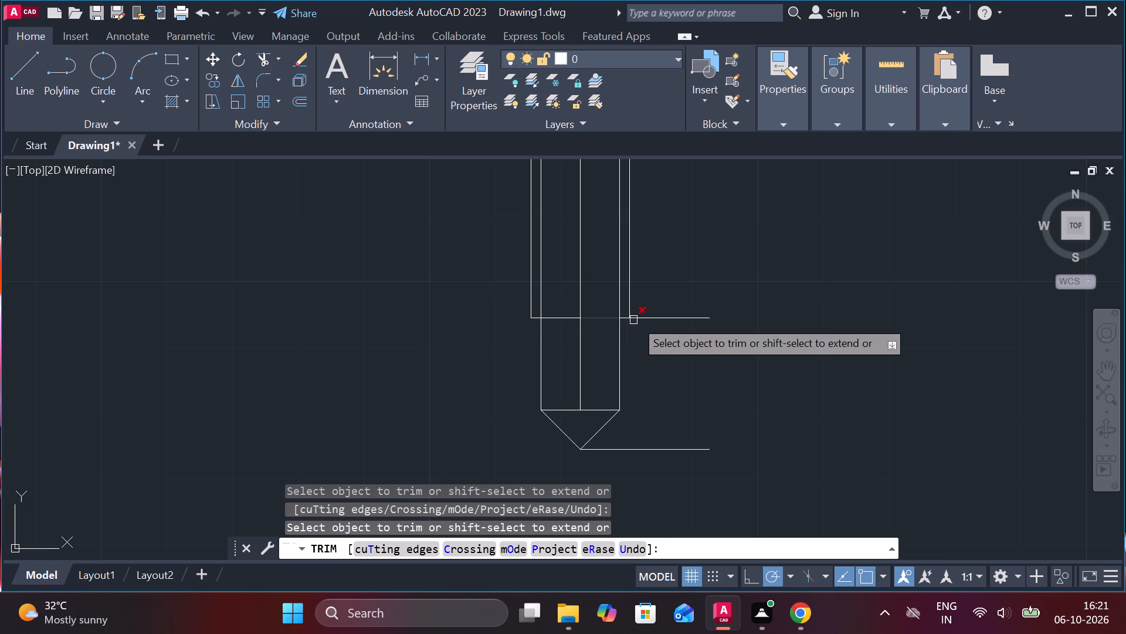
left_click(648, 318)
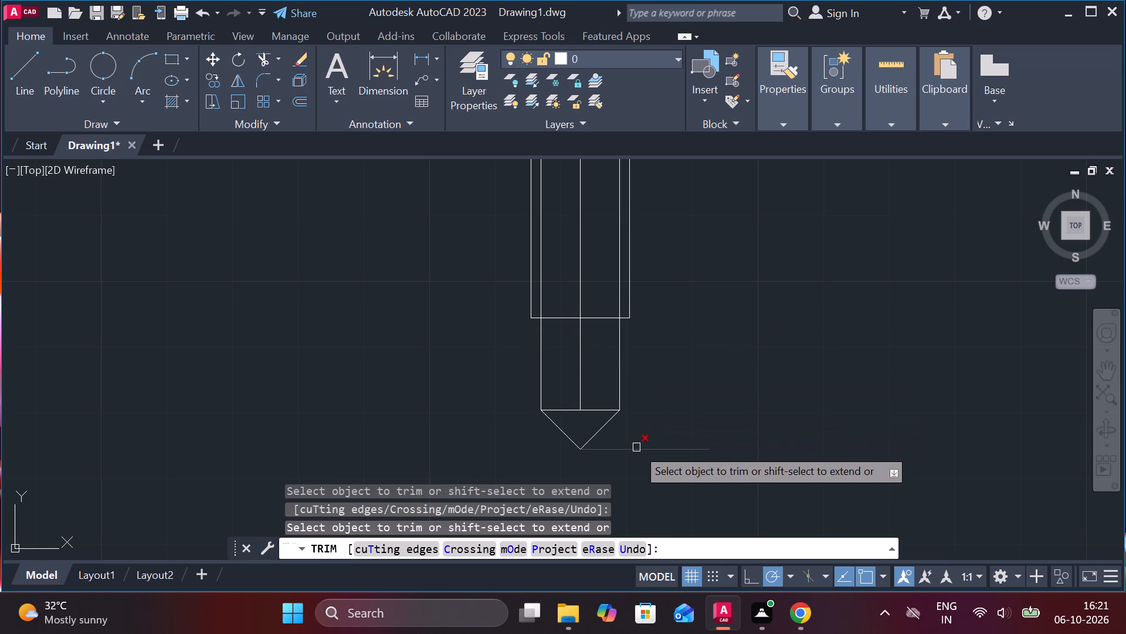
Remove the horizontal construction line at the shaft's tip and the vertical centre line inside the shaft with Trim.
left_click(636, 447)
left_click(577, 387)
left_click(582, 279)
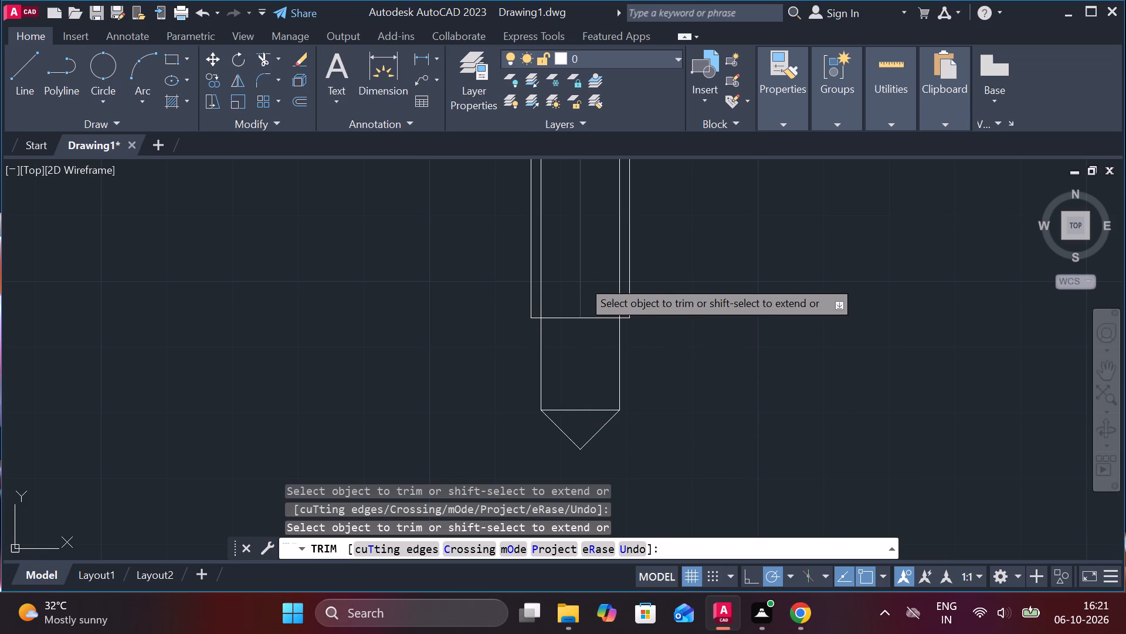
scroll(559, 313, "down", 3)
middle_click_drag(640, 291, 684, 400)
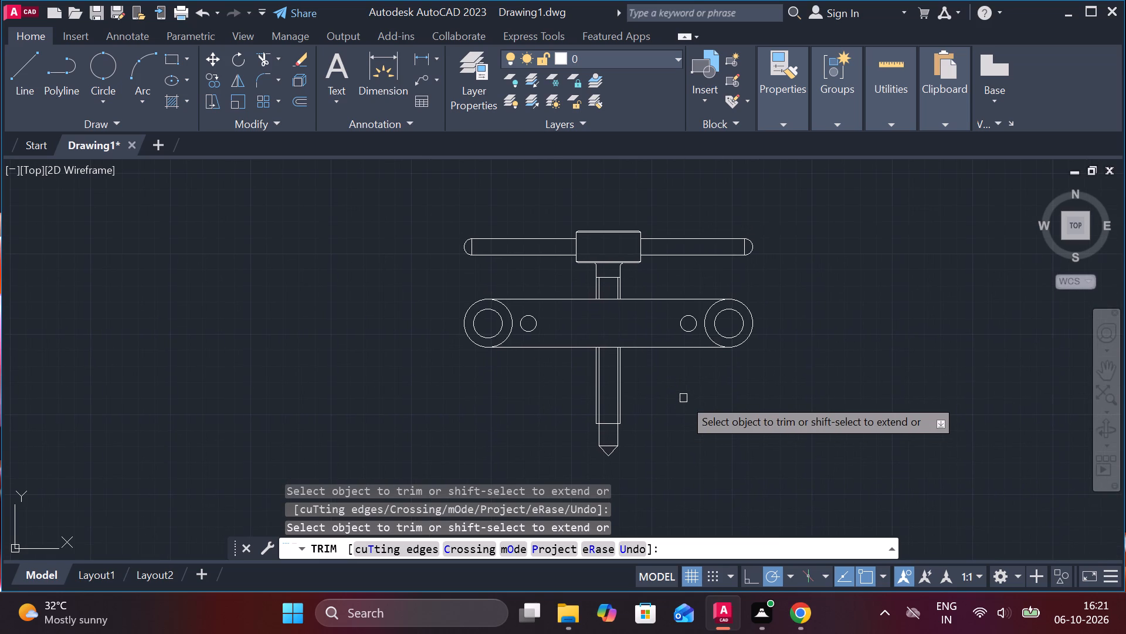
scroll(682, 403, "down", 1)
scroll(680, 412, "up", 1)
middle_click_drag(680, 413, 690, 370)
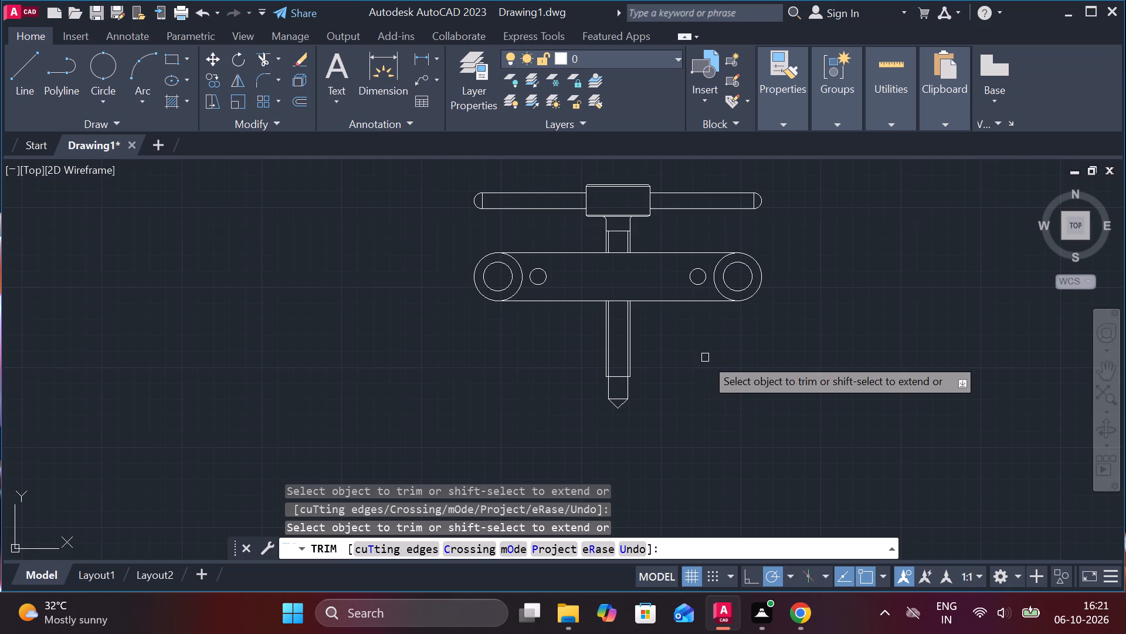
key("Escape")
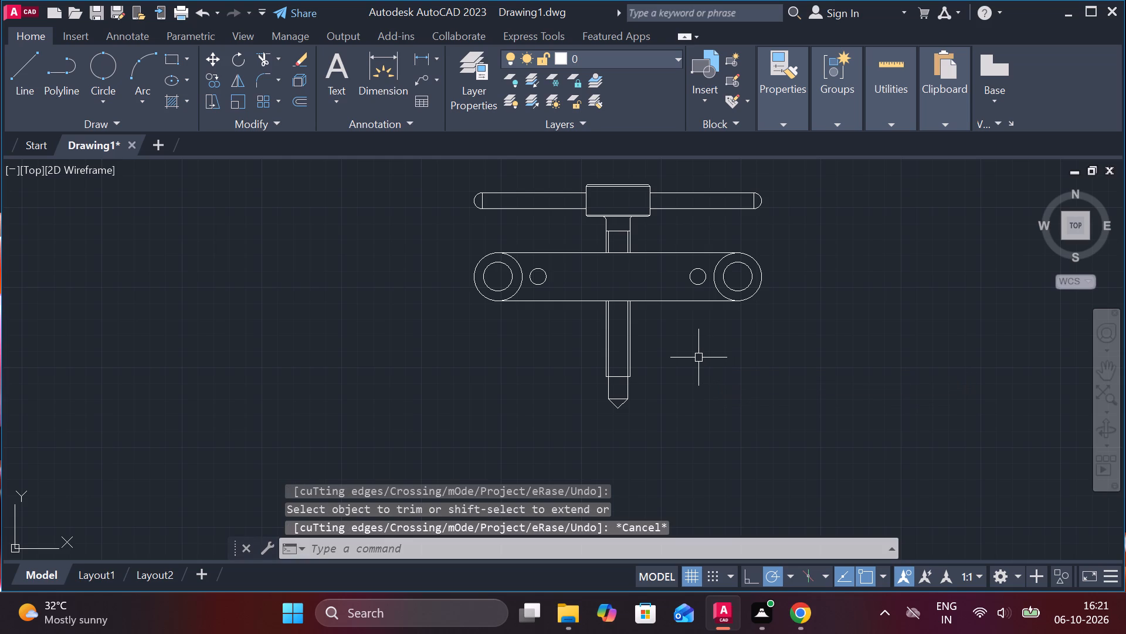
Draw a short vertical line down from the midpoint of the link's lower edge, inside the shaft.
key("l")
key("Return")
scroll(670, 321, "up", 2)
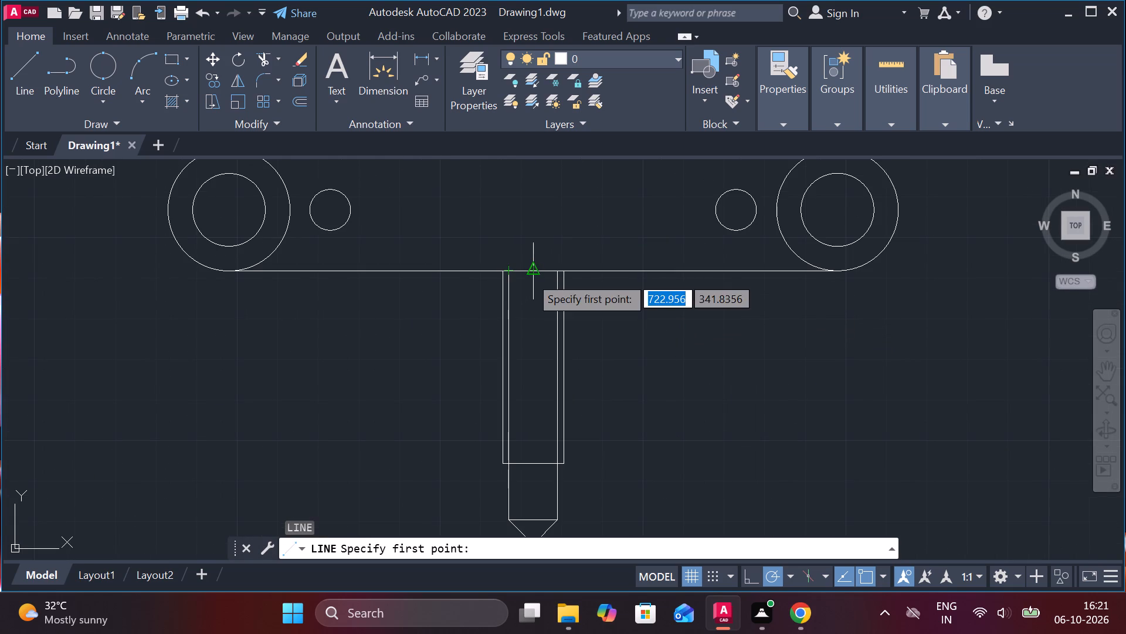
left_click(529, 275)
left_click(527, 346)
key("Escape")
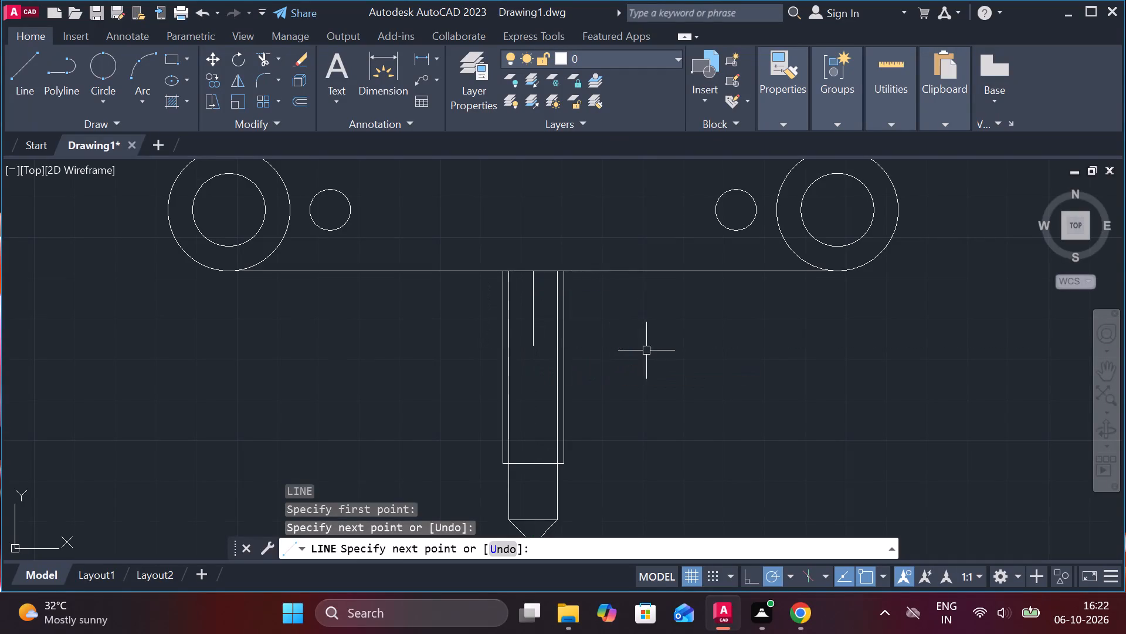
Offset the short vertical centre line by 75 to the right and by 75 to the left.
left_click(535, 316)
key("o")
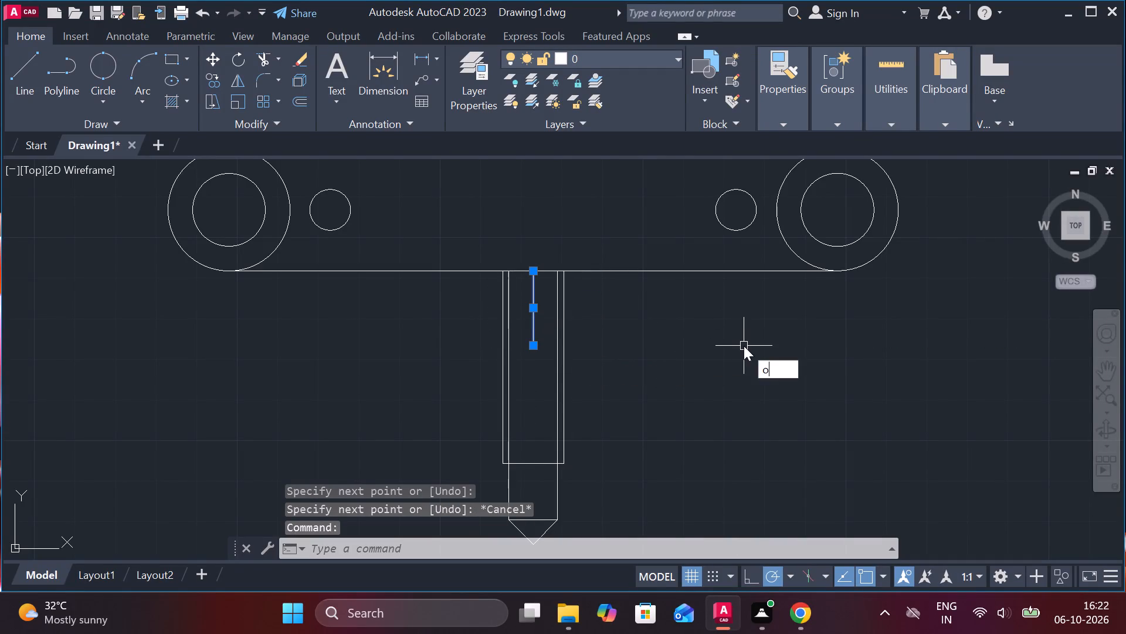
key("Return")
key("Return")
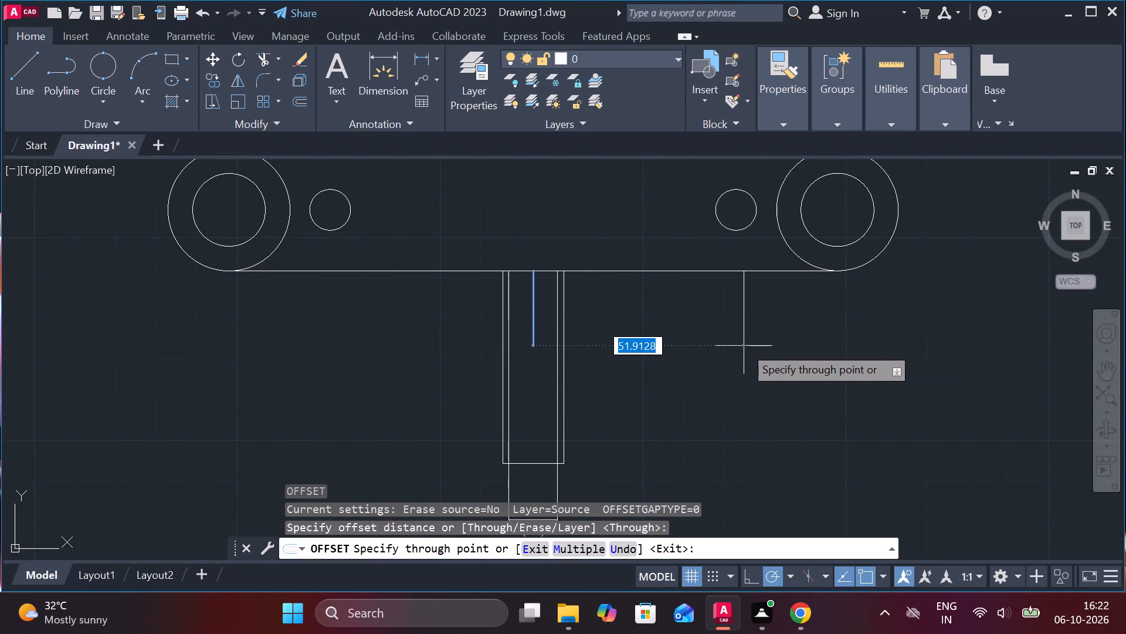
type("75")
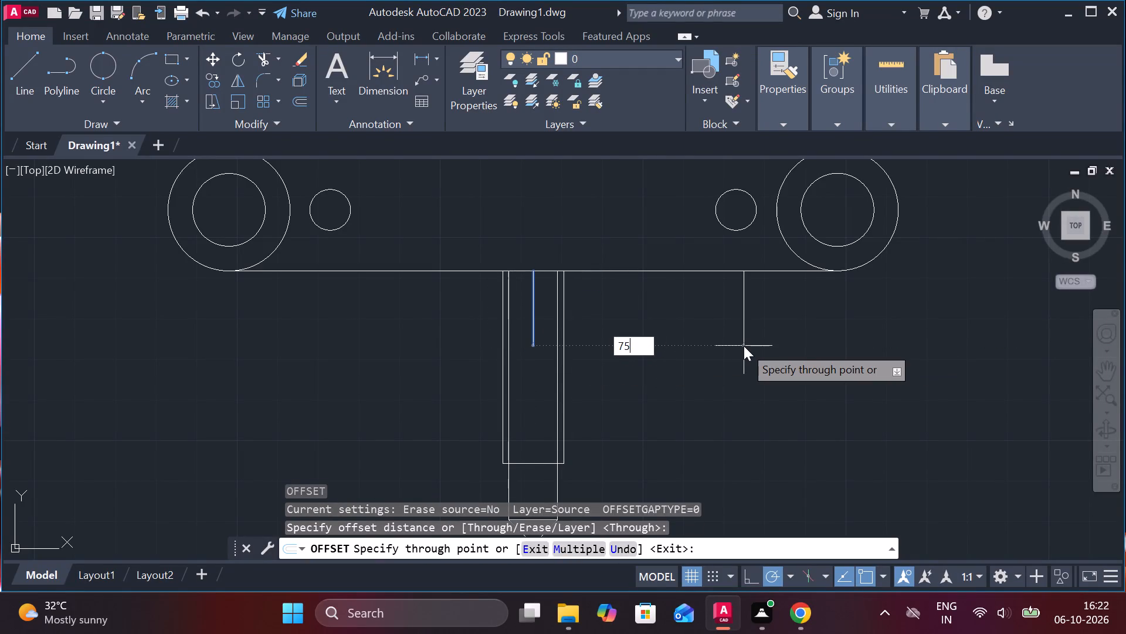
key("Return")
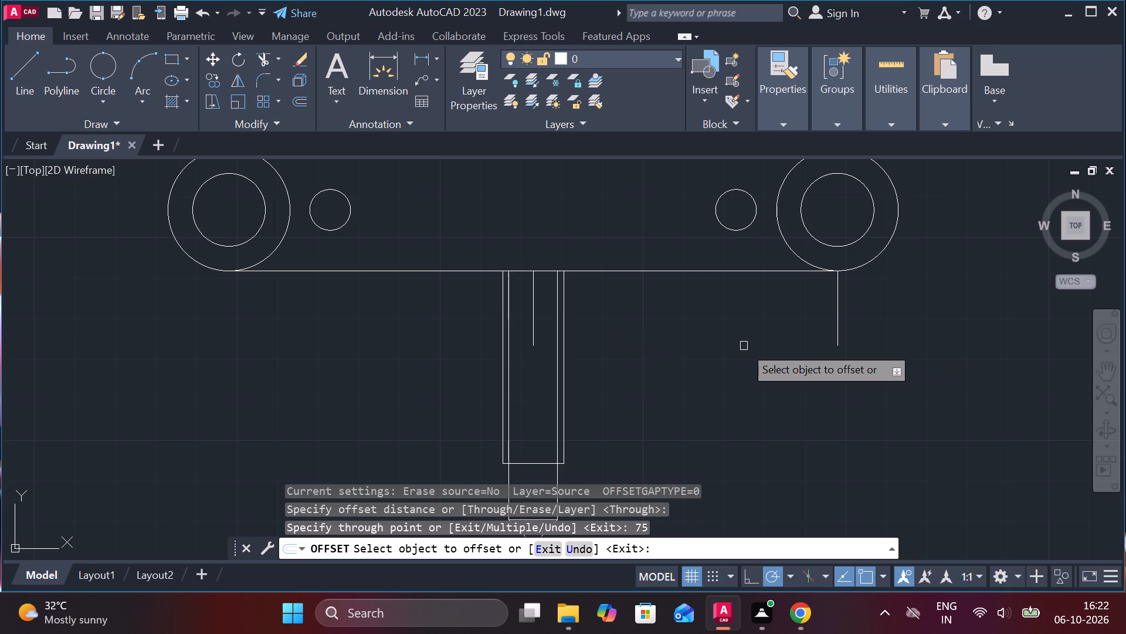
left_click(537, 316)
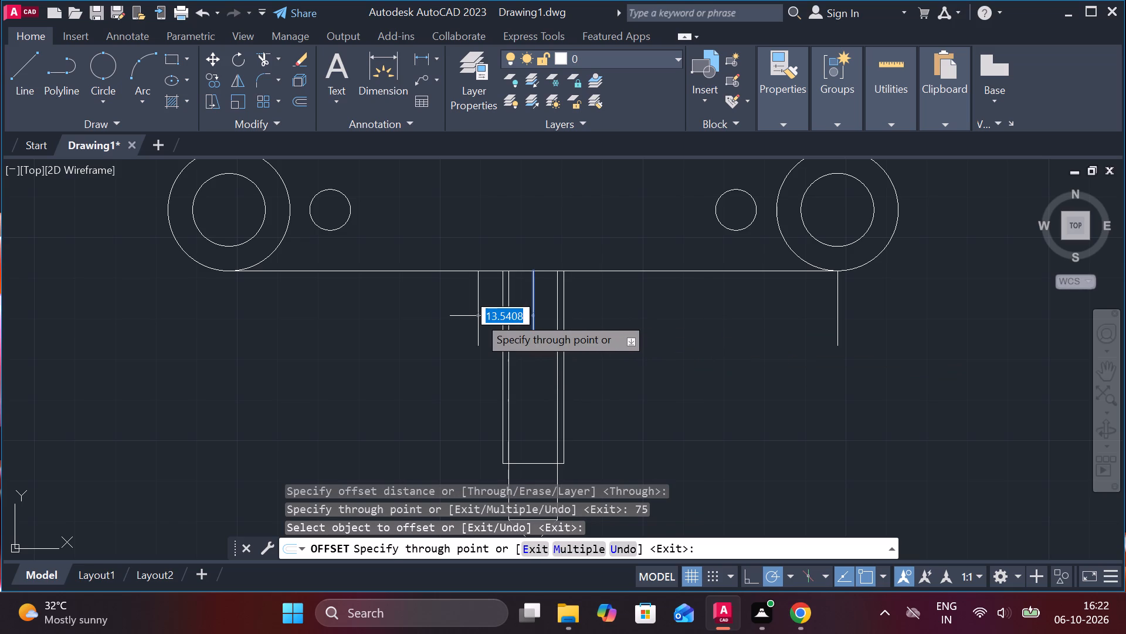
type("75")
key("Return")
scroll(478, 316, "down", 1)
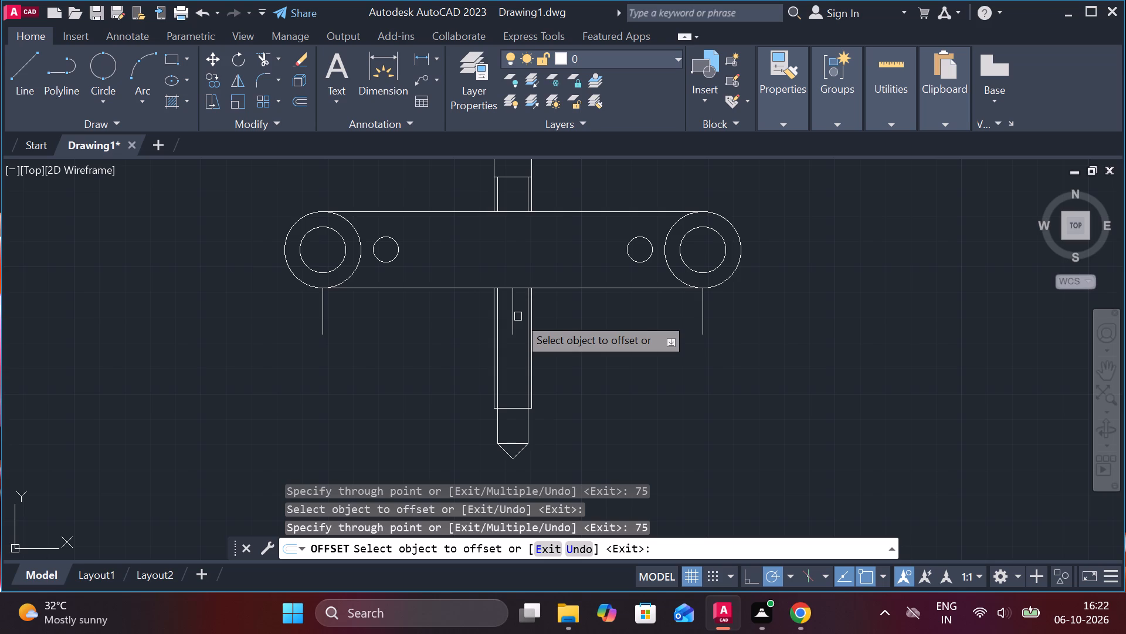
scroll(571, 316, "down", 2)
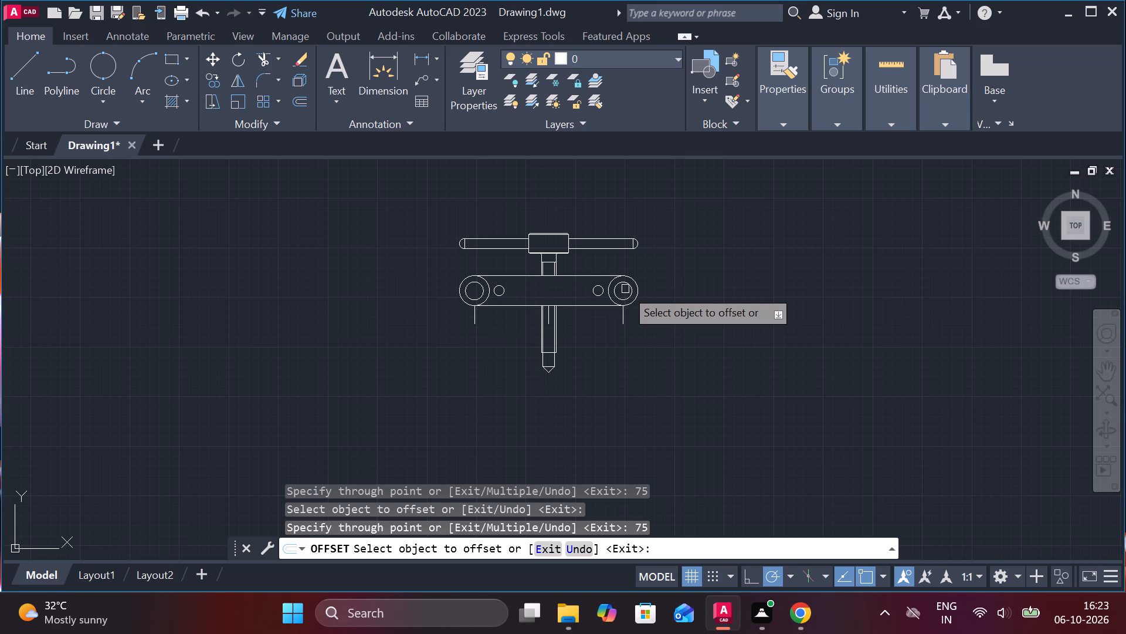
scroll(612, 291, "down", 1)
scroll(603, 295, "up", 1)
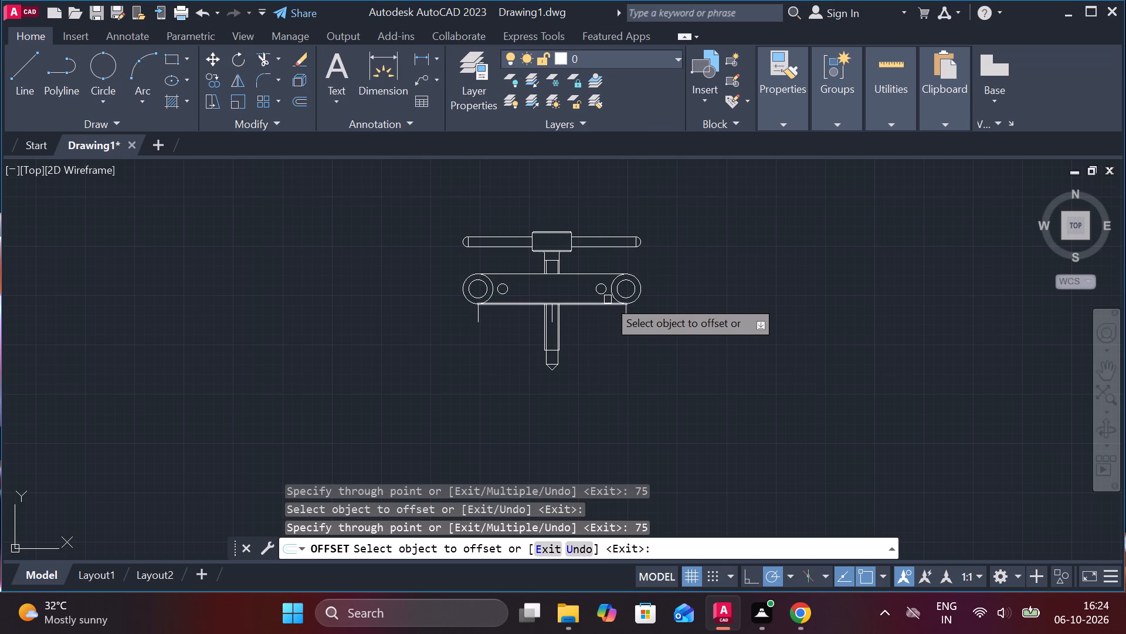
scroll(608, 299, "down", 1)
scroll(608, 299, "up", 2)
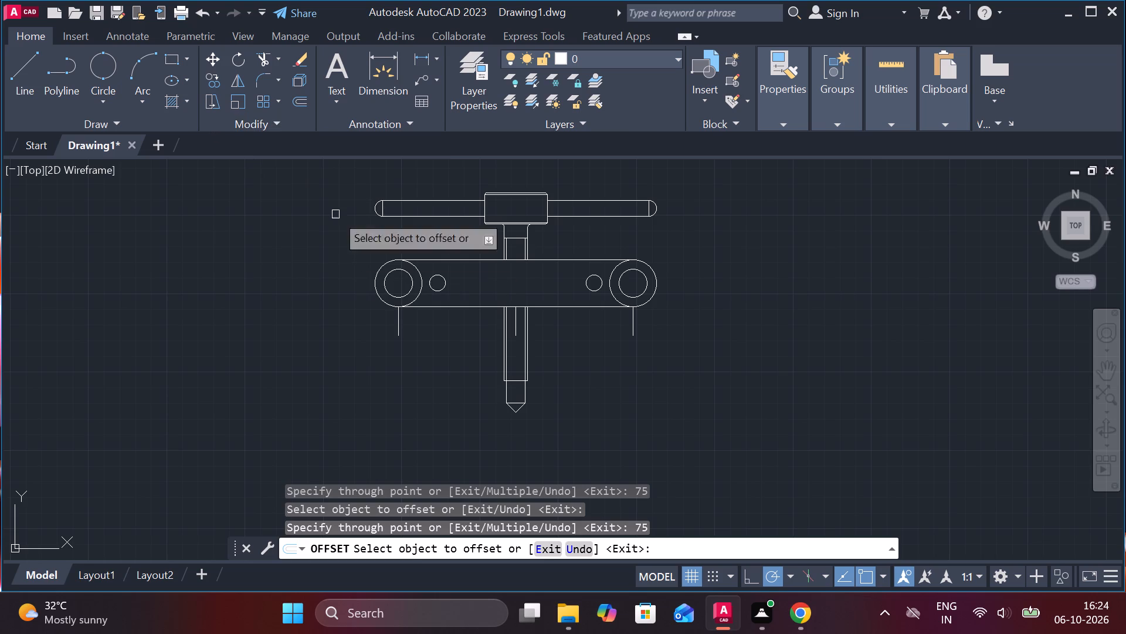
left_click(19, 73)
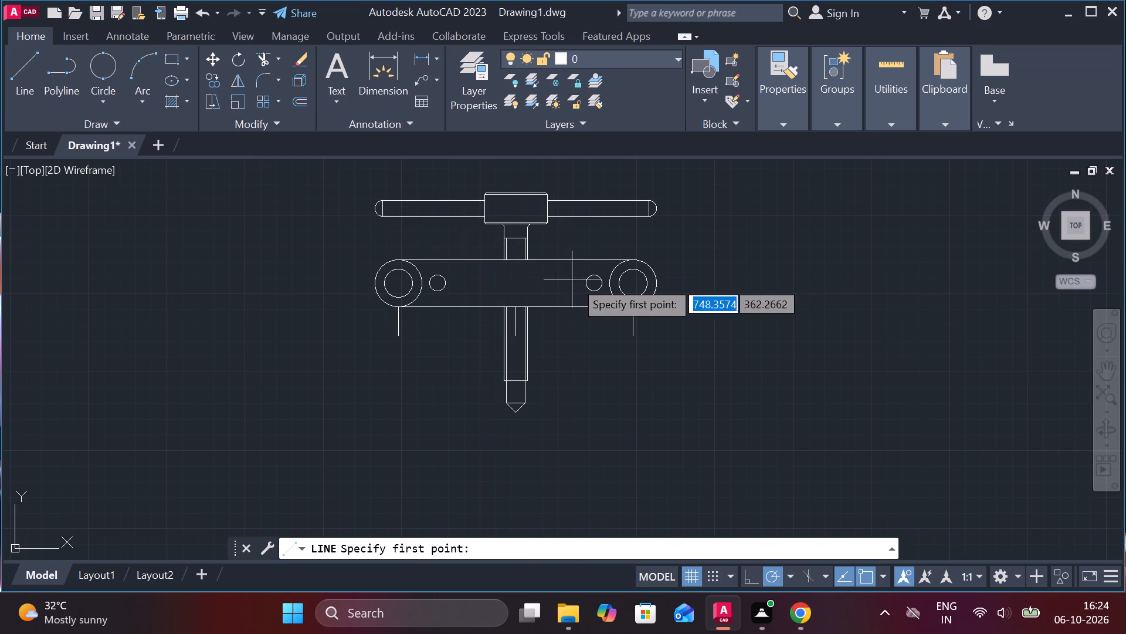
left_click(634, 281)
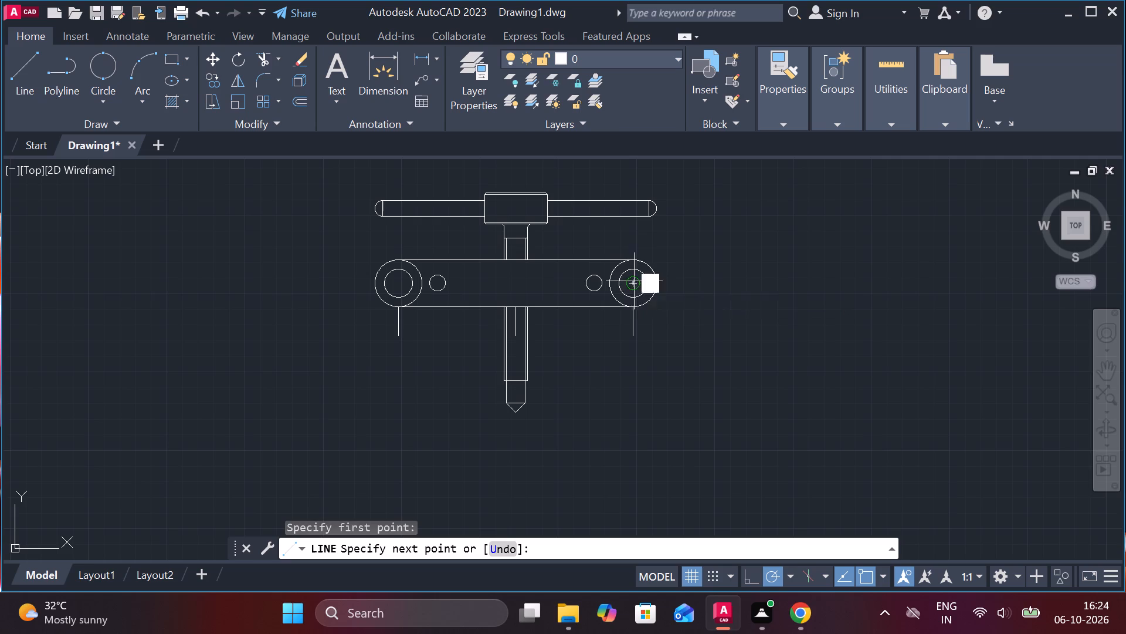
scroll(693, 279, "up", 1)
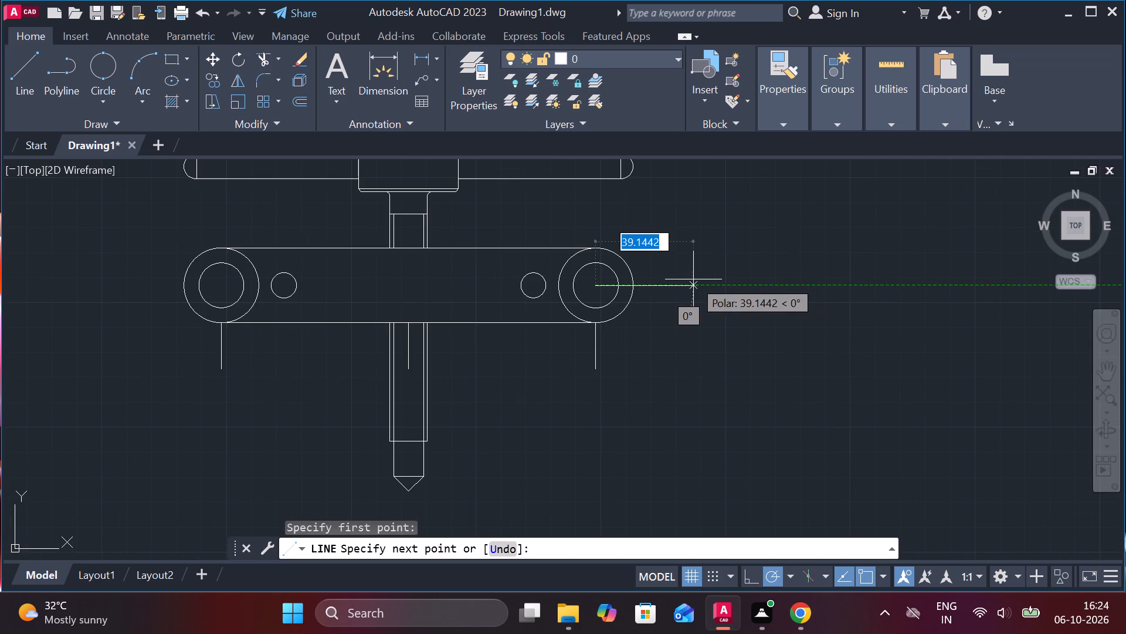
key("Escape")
Draw a circle of diameter 10 centred on the link's right-hand hole.
key("c")
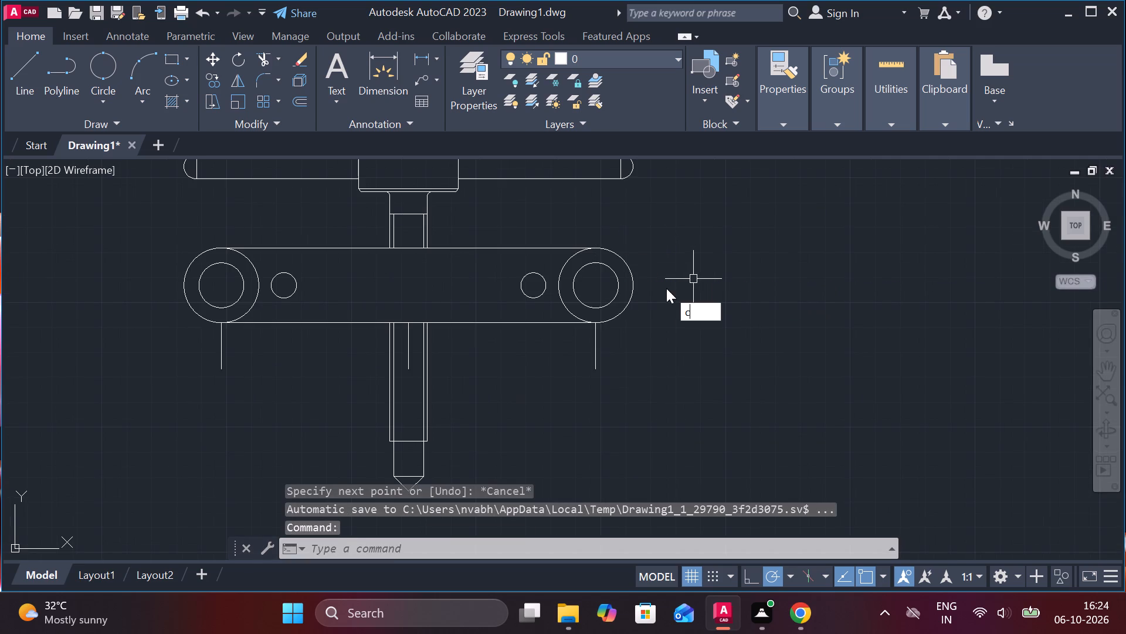
key("Return")
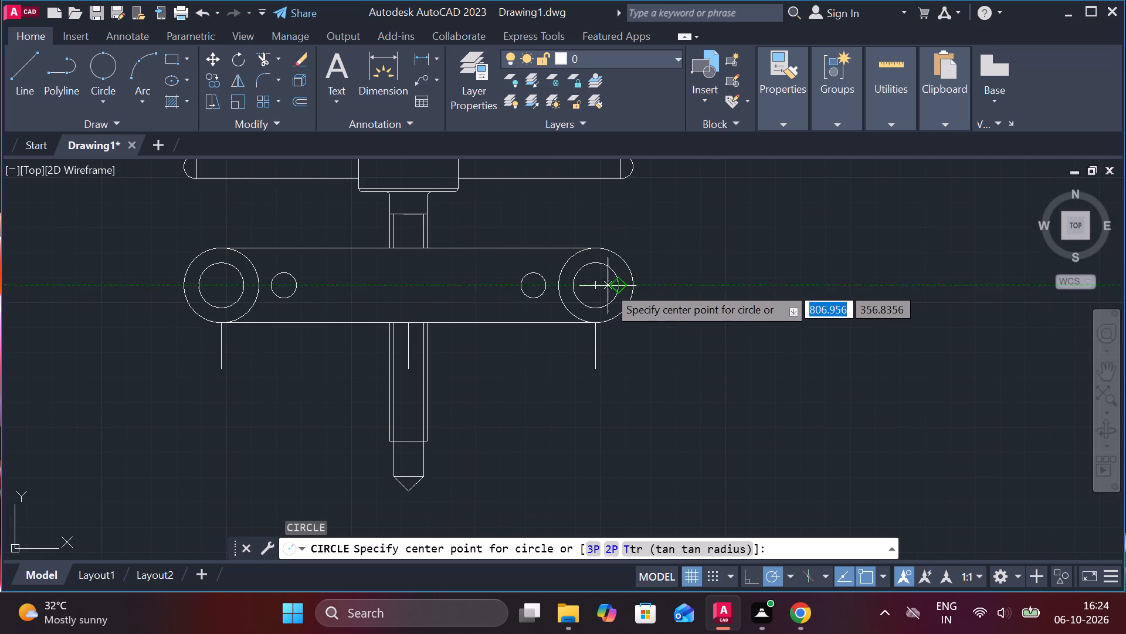
left_click(602, 288)
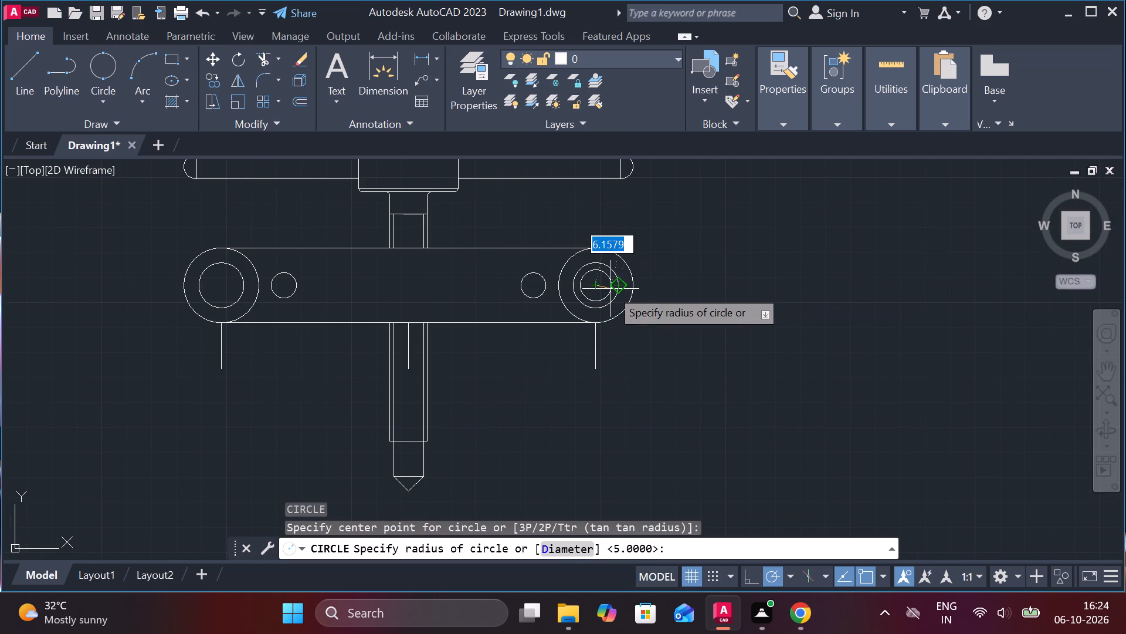
key("d")
key("Return")
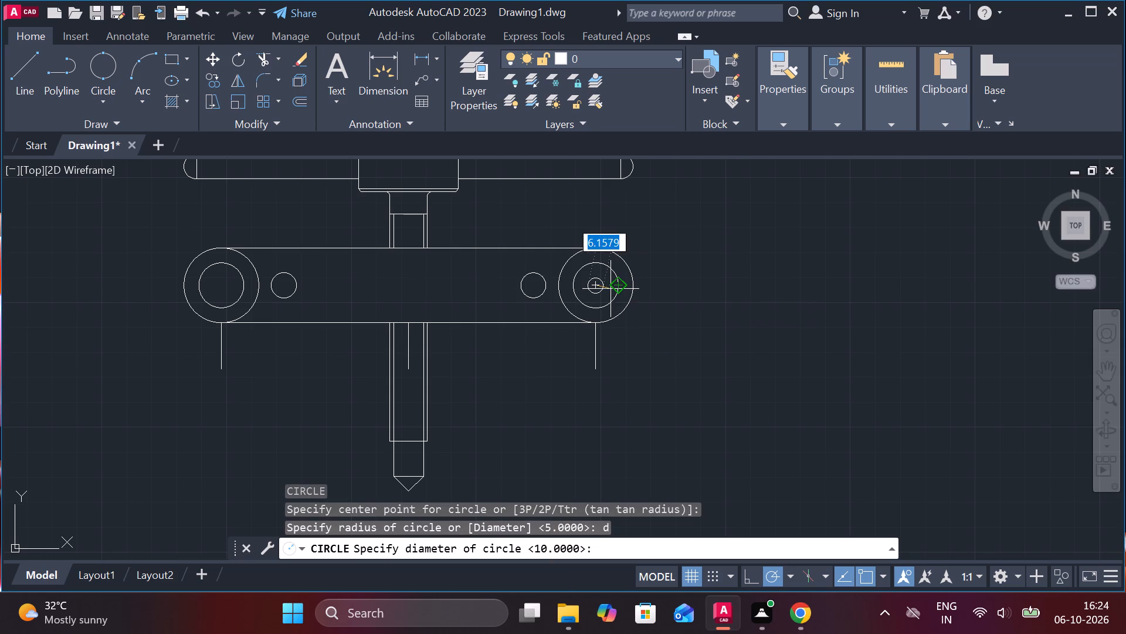
type("1o")
key("Return")
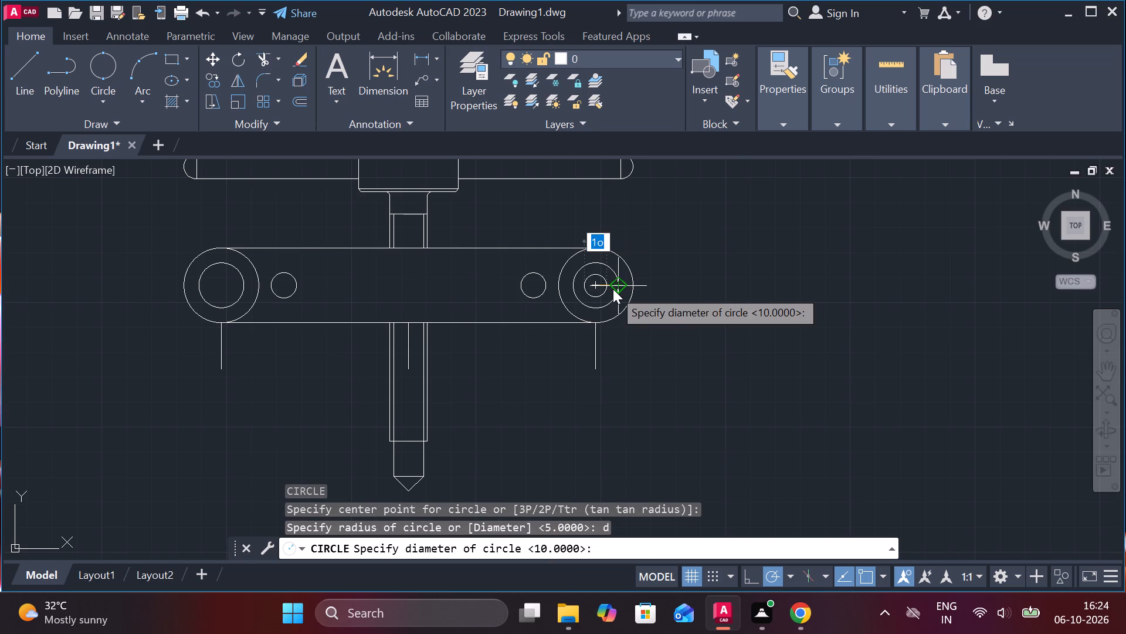
key("BackSpace")
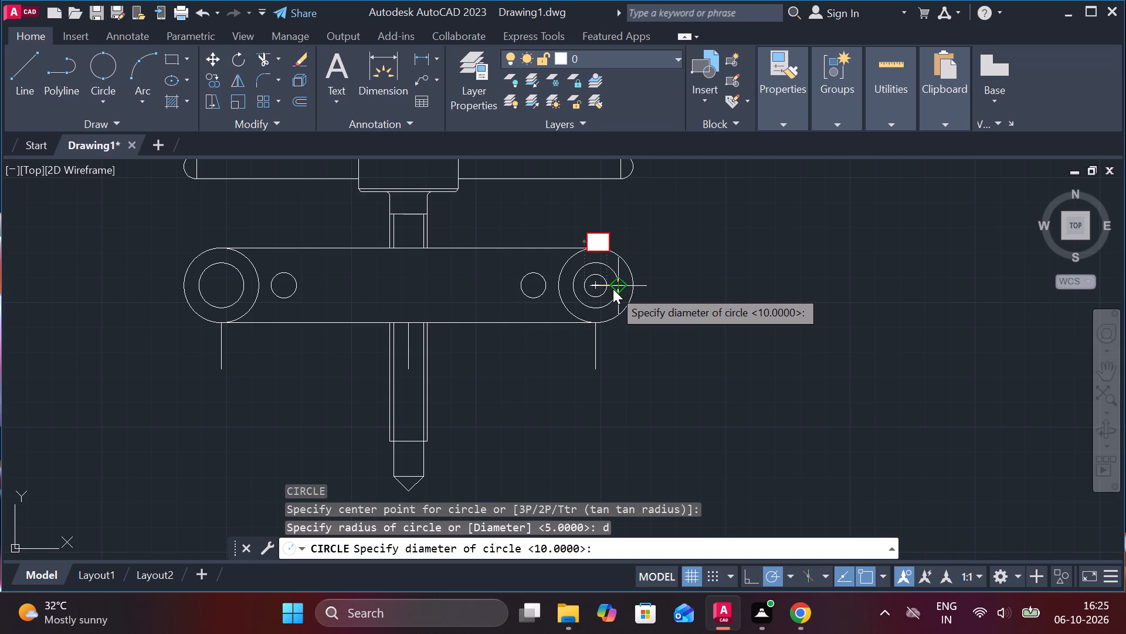
type("10")
key("Return")
Move the new 10-diameter circle 24 straight down from the right-hand hole's centre.
scroll(613, 289, "up", 1)
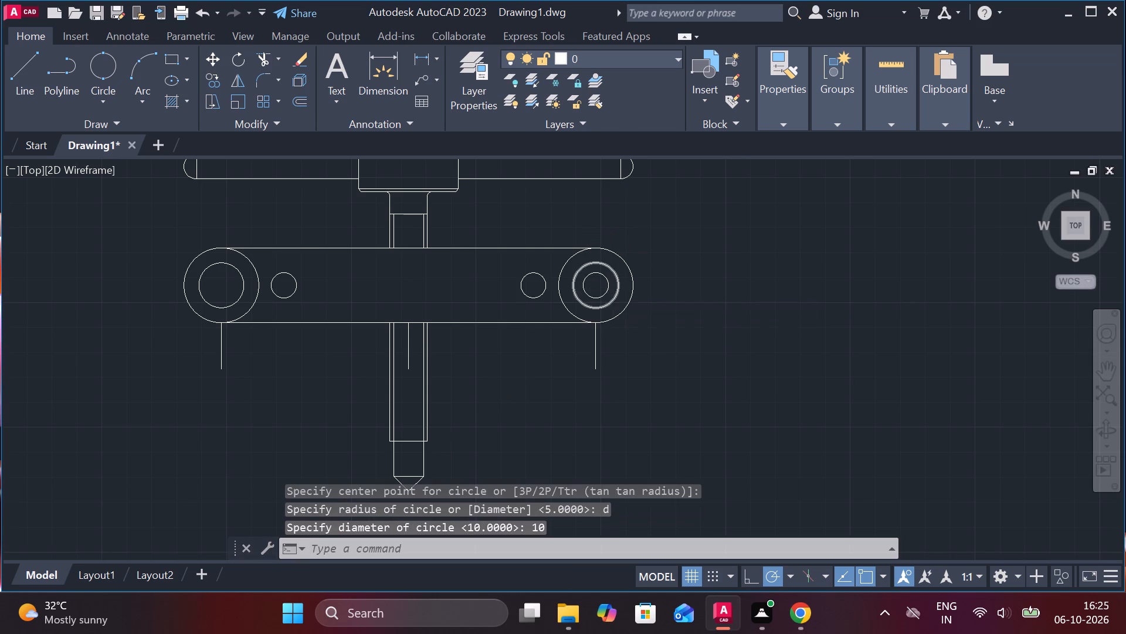
left_click(605, 279)
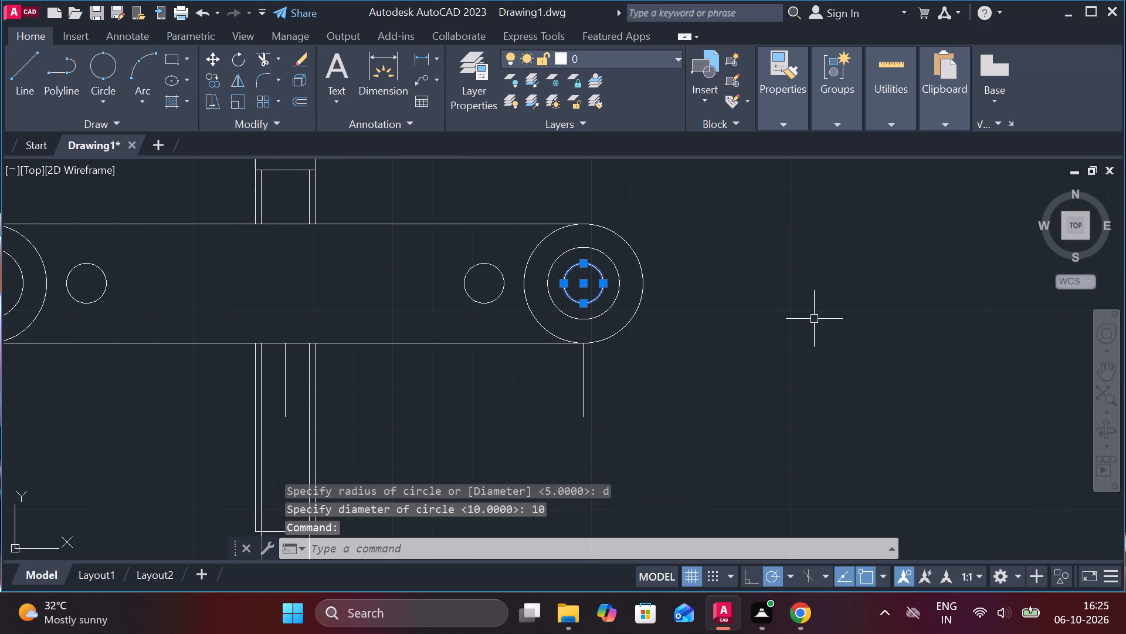
key("c")
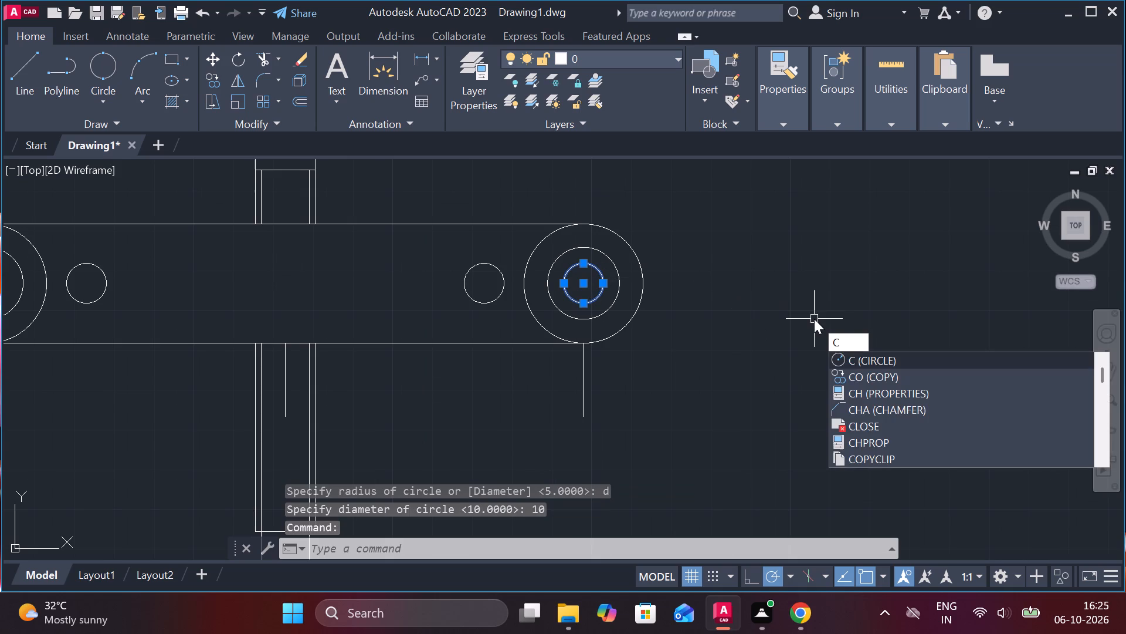
key("Escape")
left_click(602, 282)
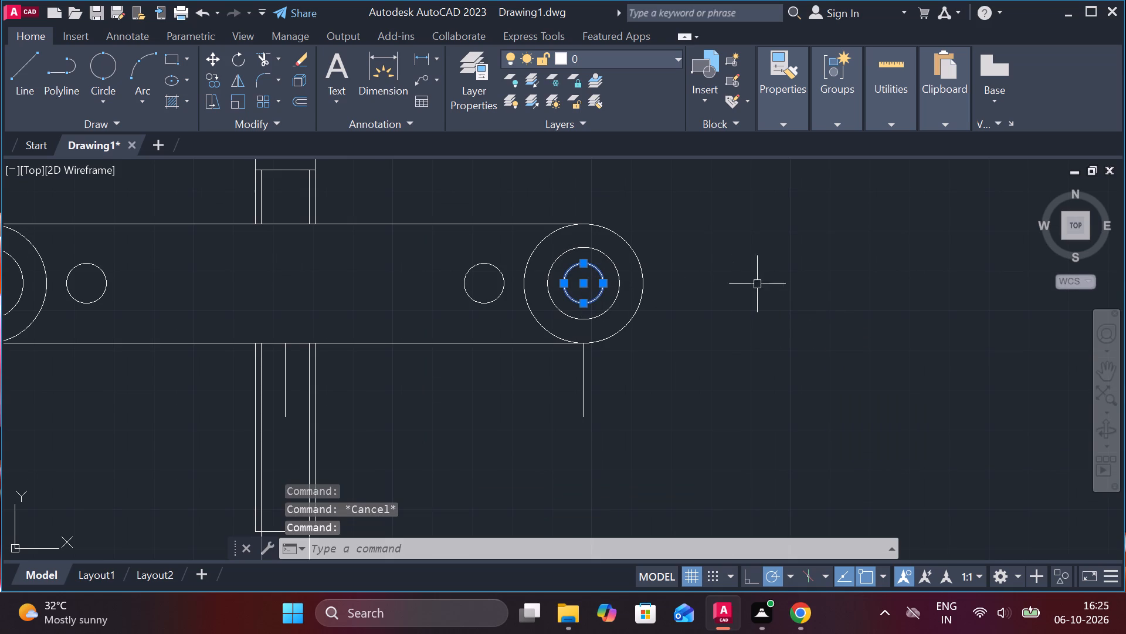
key("m")
key("Return")
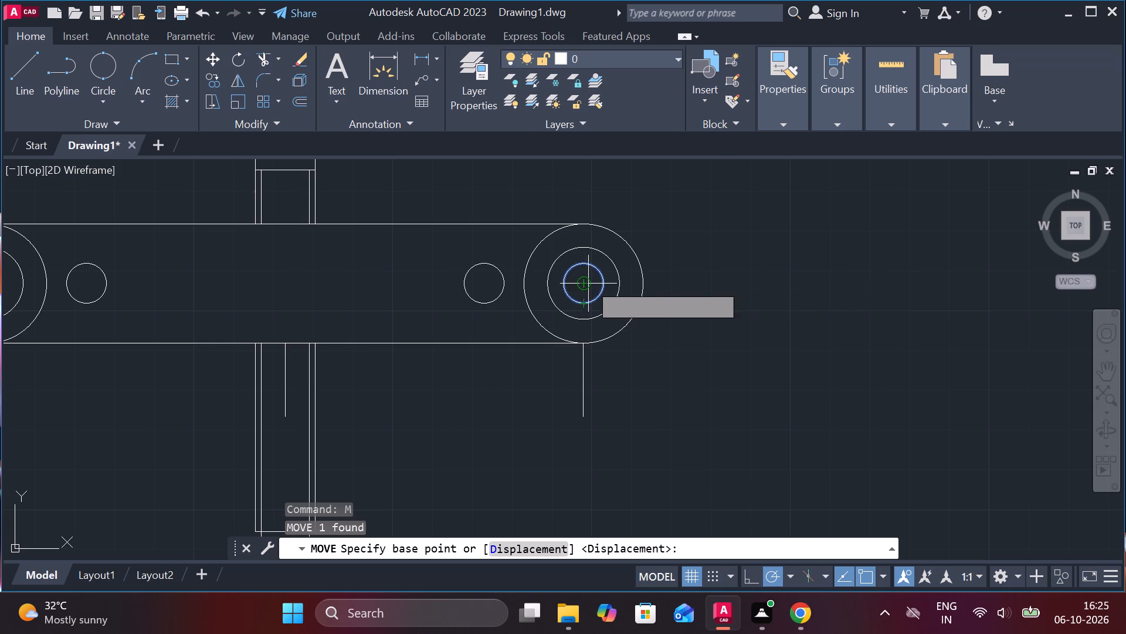
left_click(588, 282)
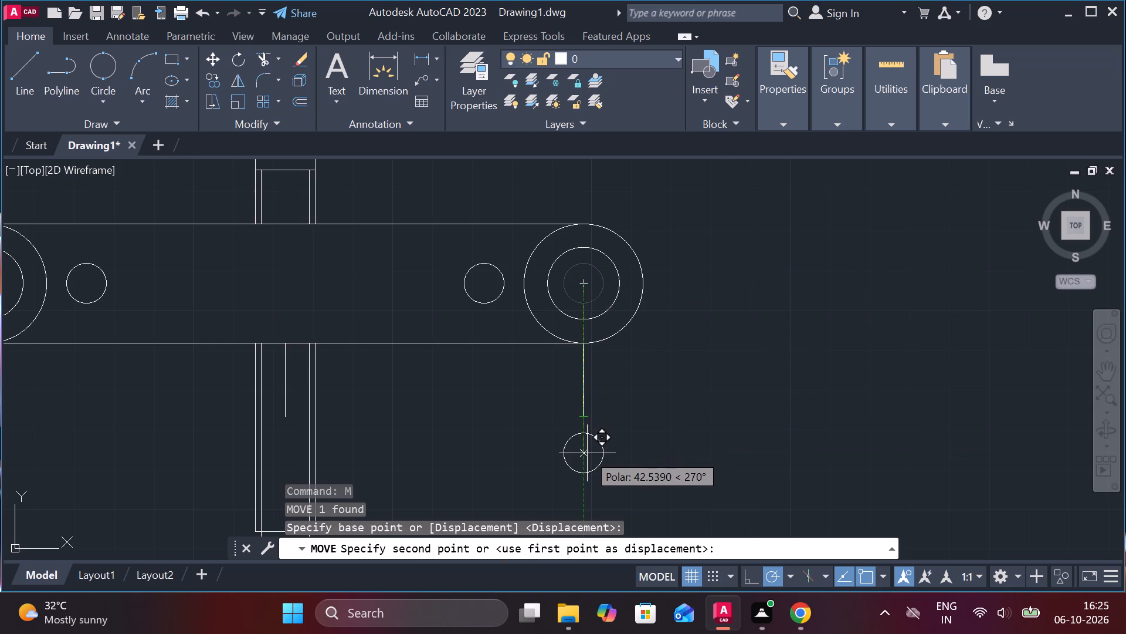
type("24")
key("Return")
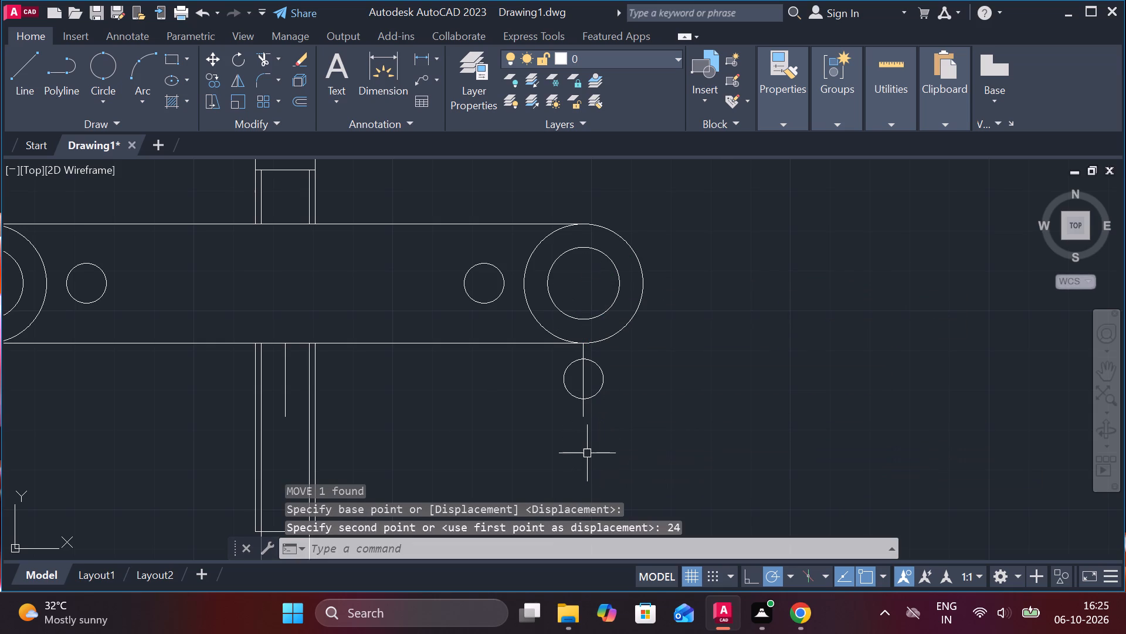
Mirror the small circle below the link's right end about the shaft's vertical centre line, keeping the original.
scroll(607, 444, "down", 1)
middle_click(692, 445)
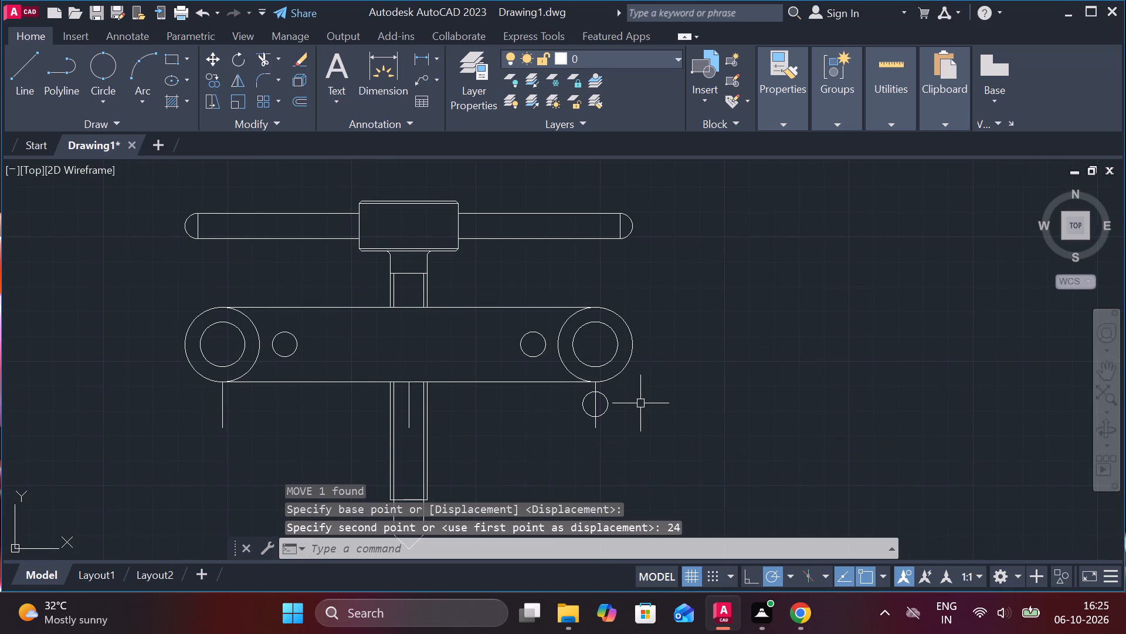
left_click(604, 402)
type("mi")
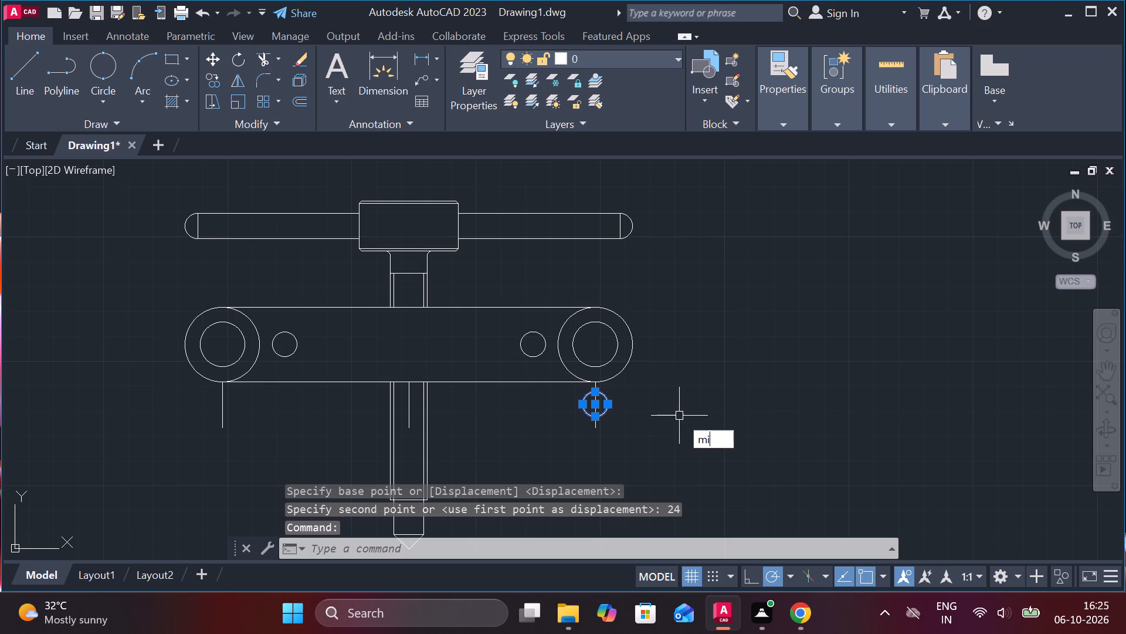
key("Return")
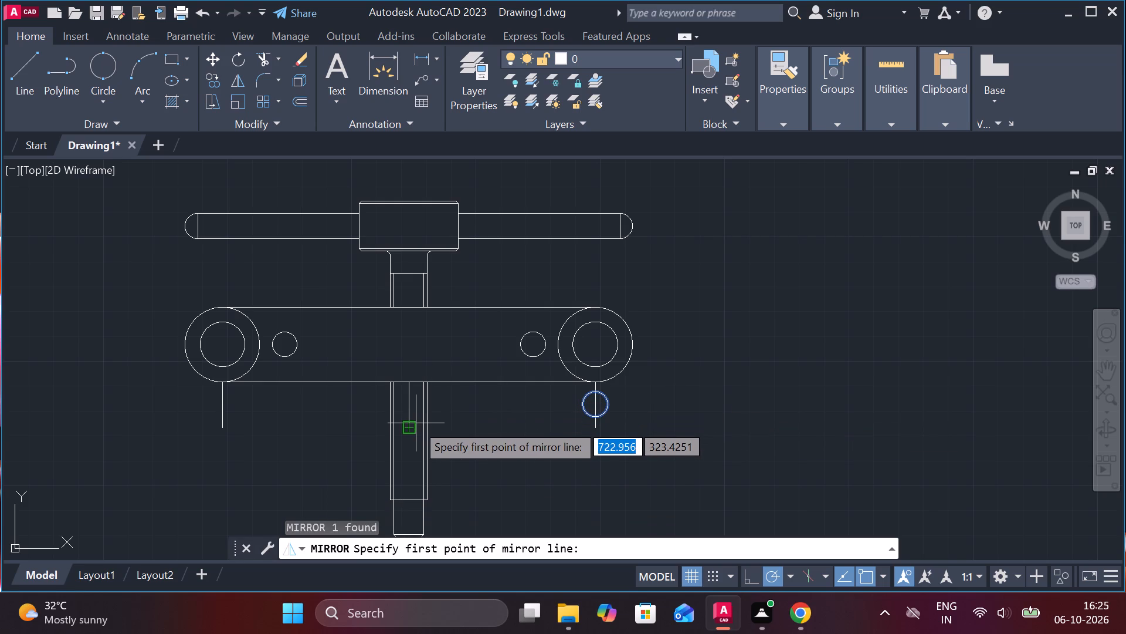
left_click(411, 385)
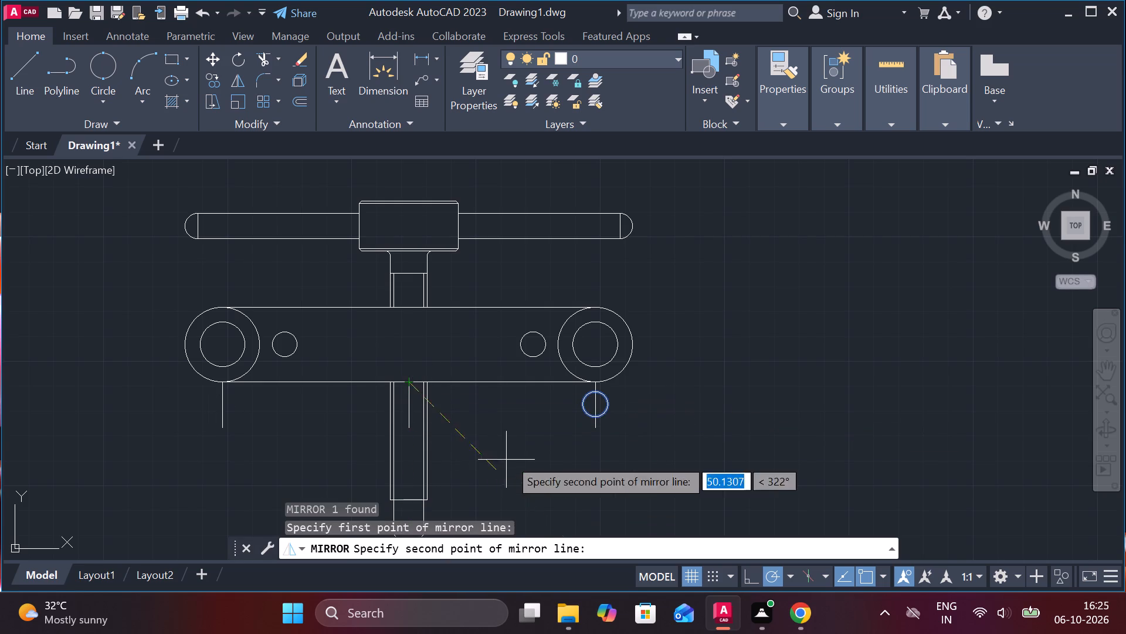
left_click(411, 498)
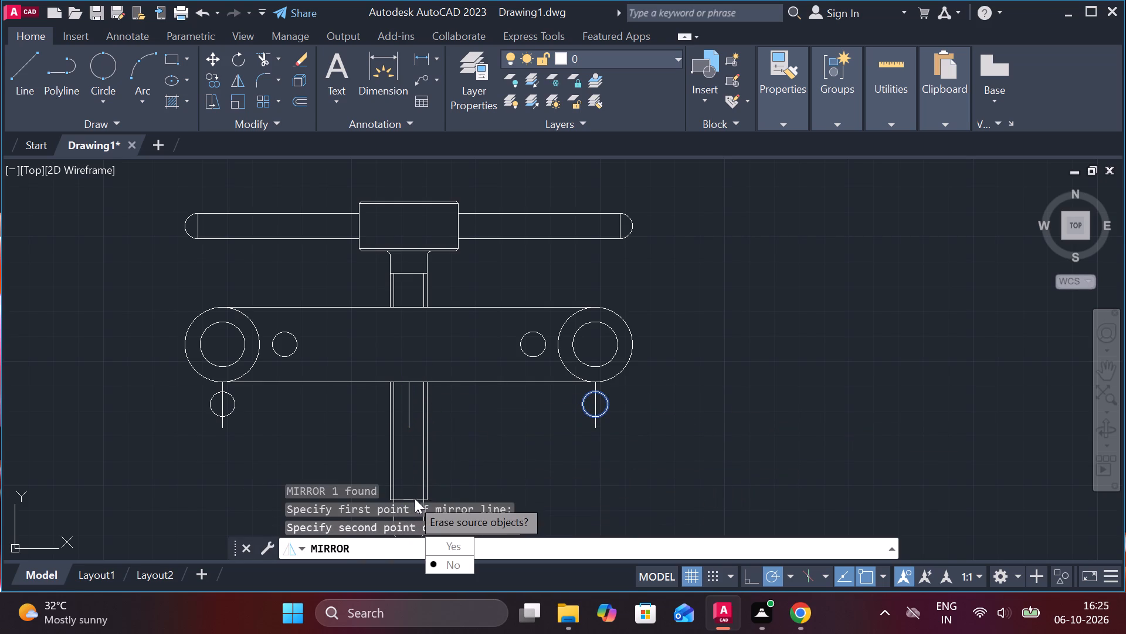
left_click_drag(447, 561, 411, 498)
Draw a horizontal line about 49 long leftward from the centre of the link's left-hand hole.
scroll(487, 401, "down", 1)
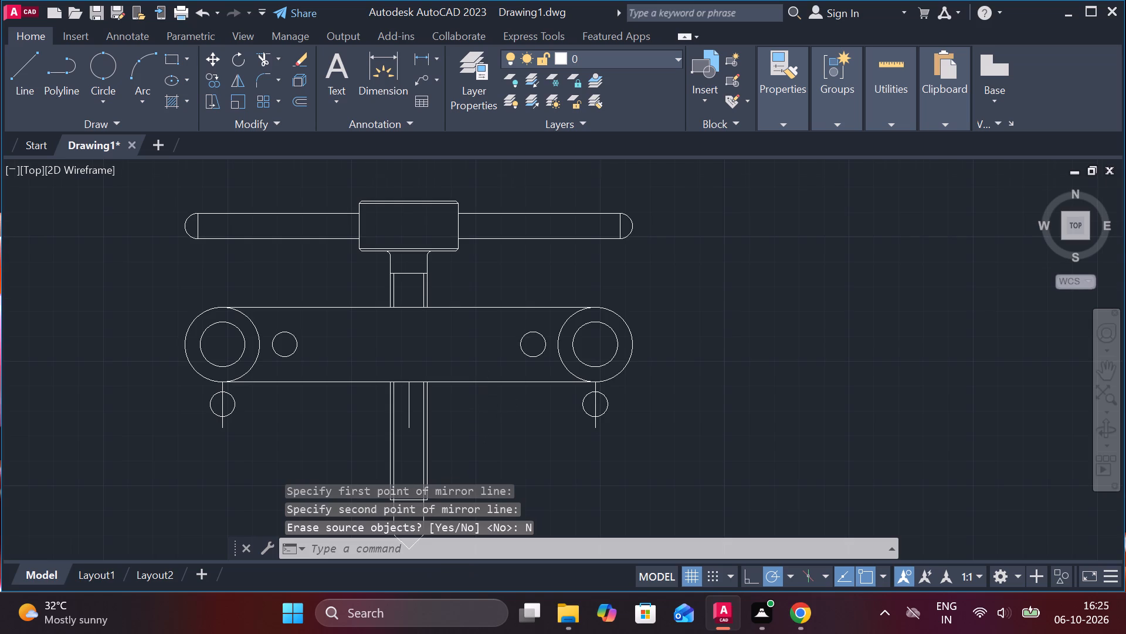
middle_click_drag(492, 403, 625, 345)
scroll(602, 356, "up", 1)
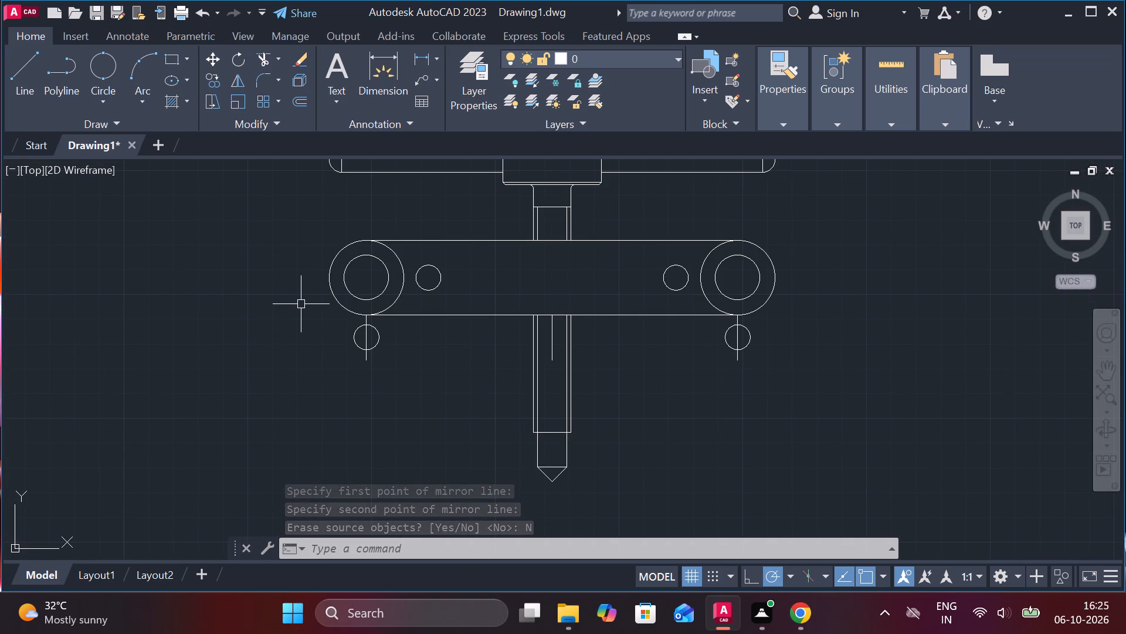
key("l")
key("Return")
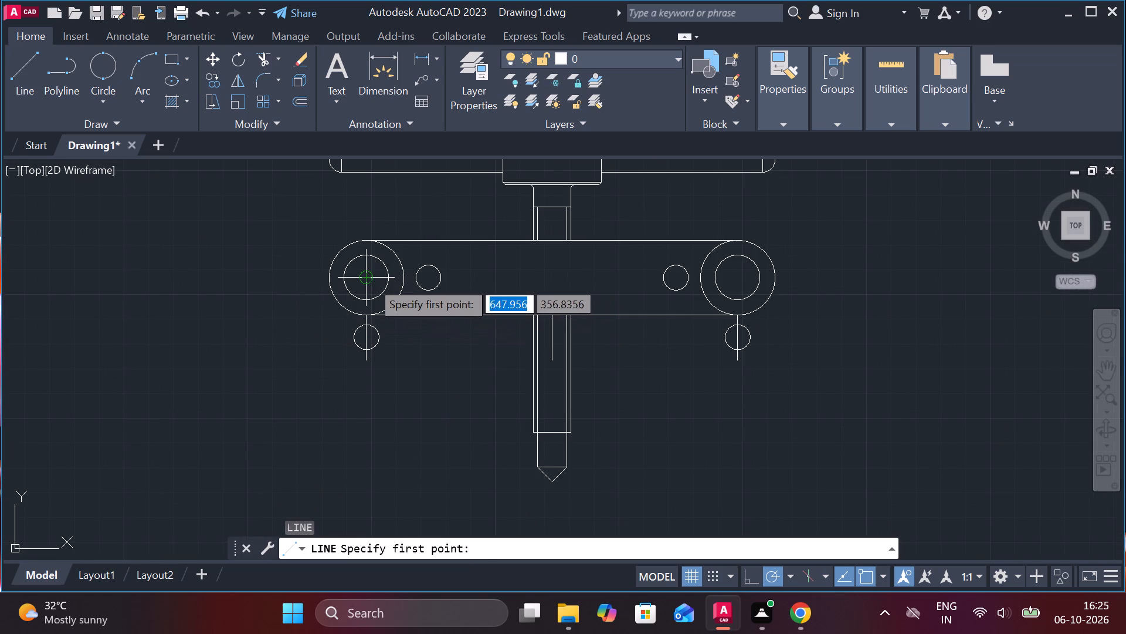
left_click(371, 281)
left_click(245, 278)
key("Escape")
Offset the horizontal line at the left-hand hole downward by 118.
left_click(249, 276)
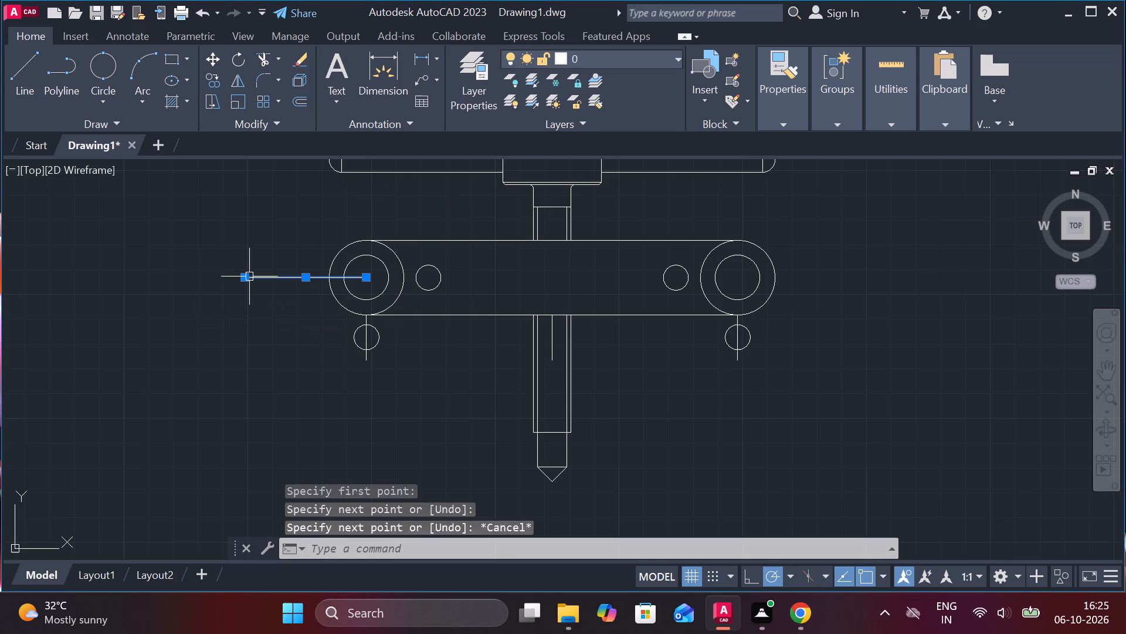
key("o")
key("Return")
key("Return")
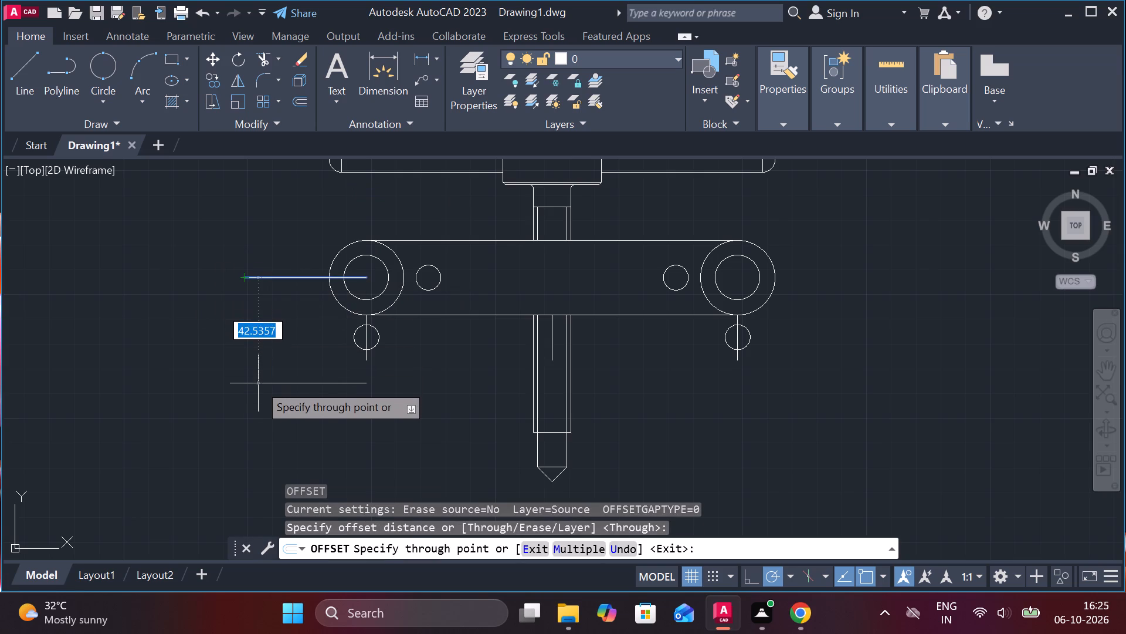
type("11")
key("8")
key("Return")
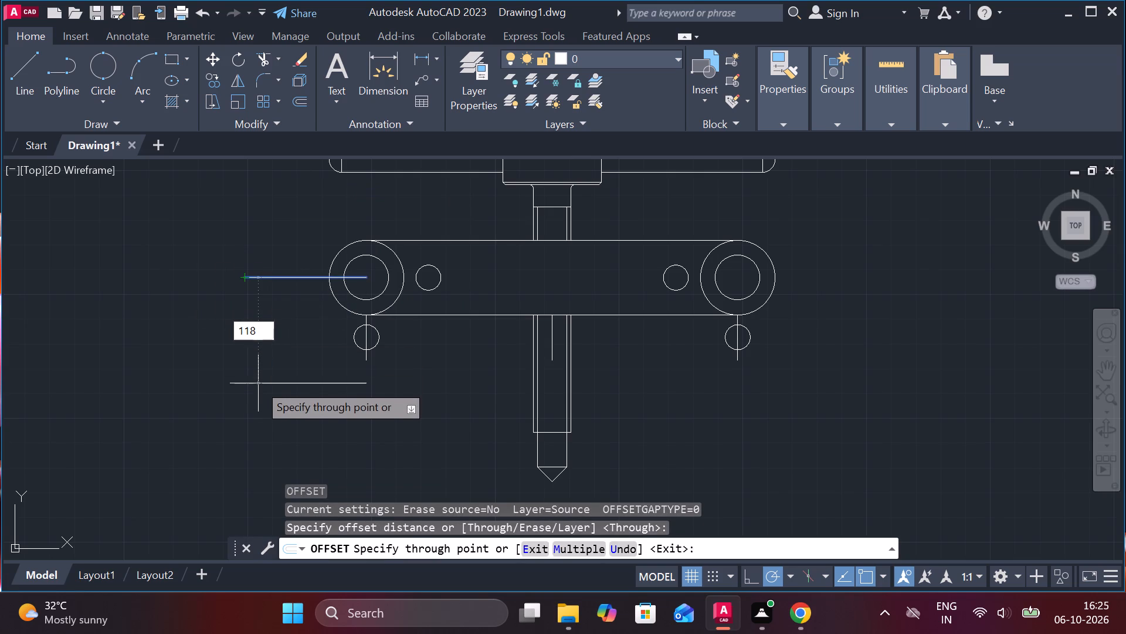
scroll(258, 383, "down", 2)
middle_click_drag(266, 384, 360, 323)
scroll(381, 324, "up", 1)
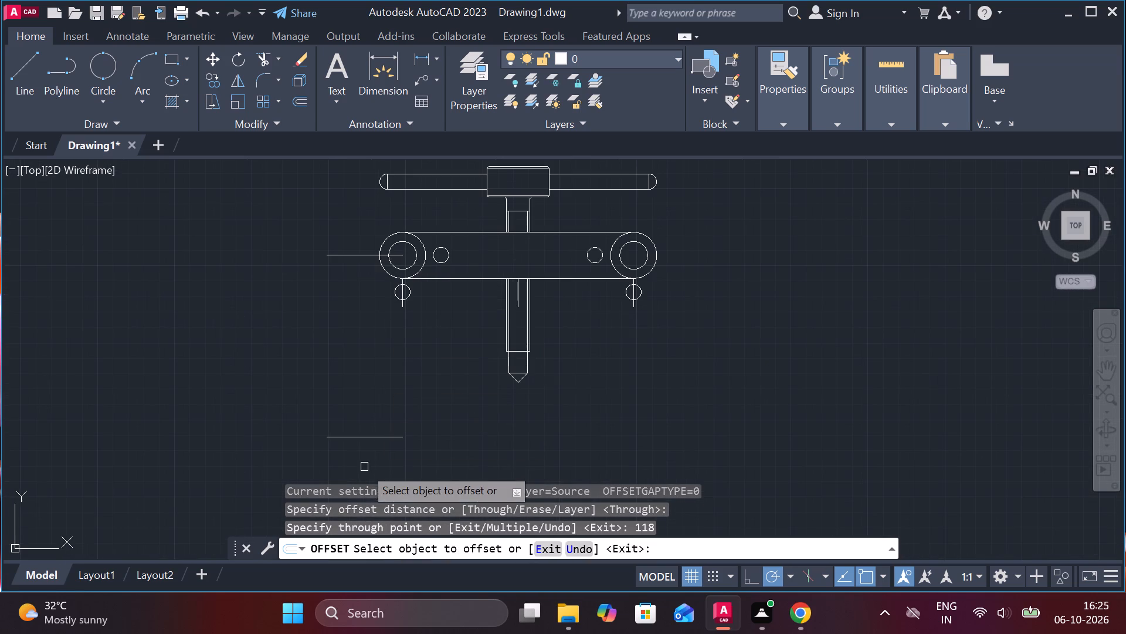
key("Escape")
Stretch the right end of the offset line below the shaft horizontally past the link's right end.
left_click(368, 437)
left_click(399, 437)
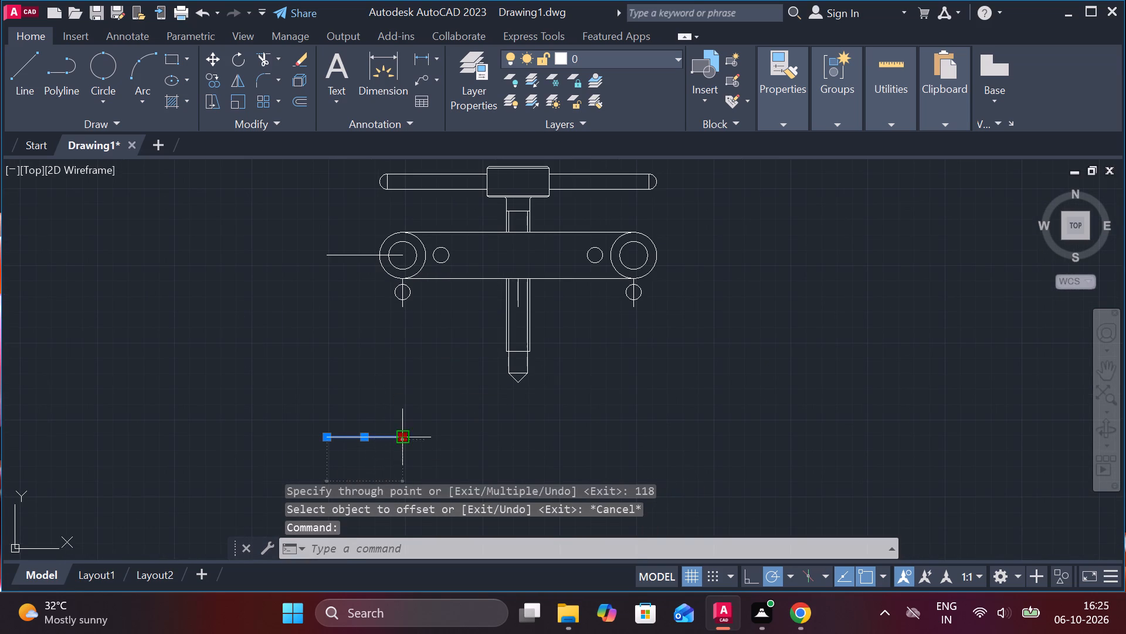
left_click(711, 449)
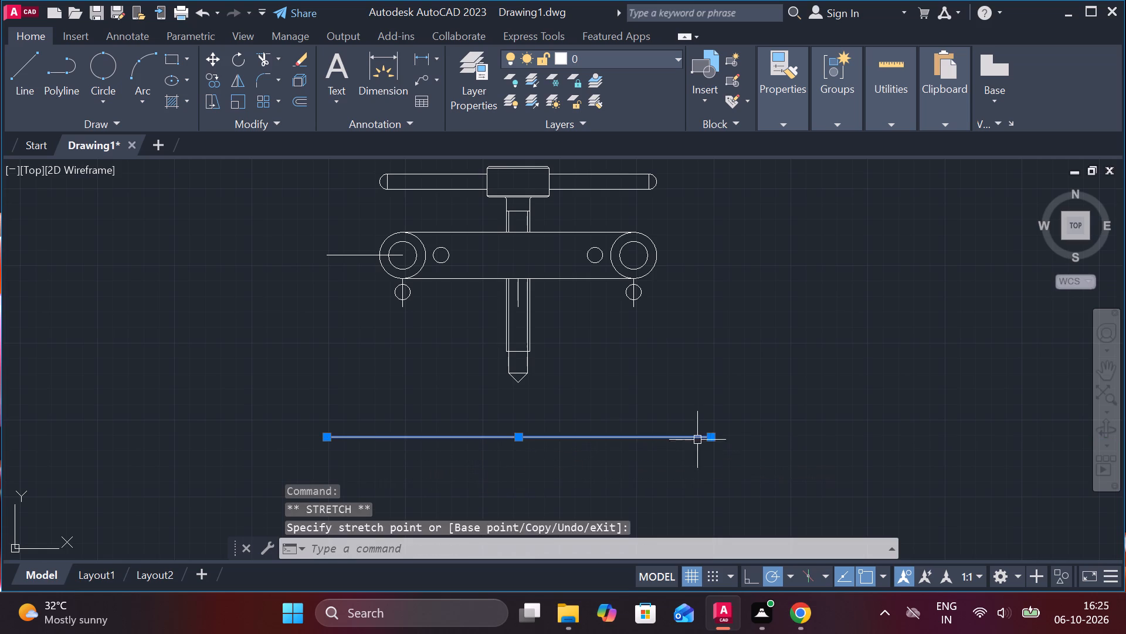
key("Escape")
Erase the two short vertical lines passing through the small circles below the link's ends.
scroll(636, 333, "up", 1)
middle_click_drag(645, 334, 668, 399)
scroll(619, 336, "up", 1)
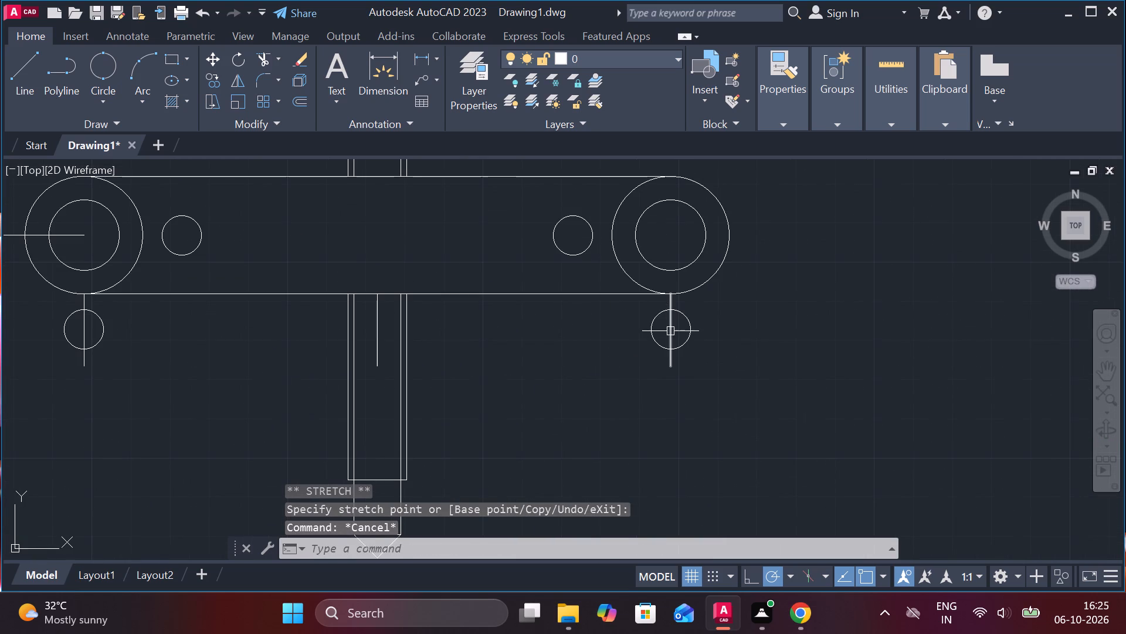
left_click(670, 331)
scroll(255, 328, "down", 1)
middle_click_drag(257, 382, 430, 412)
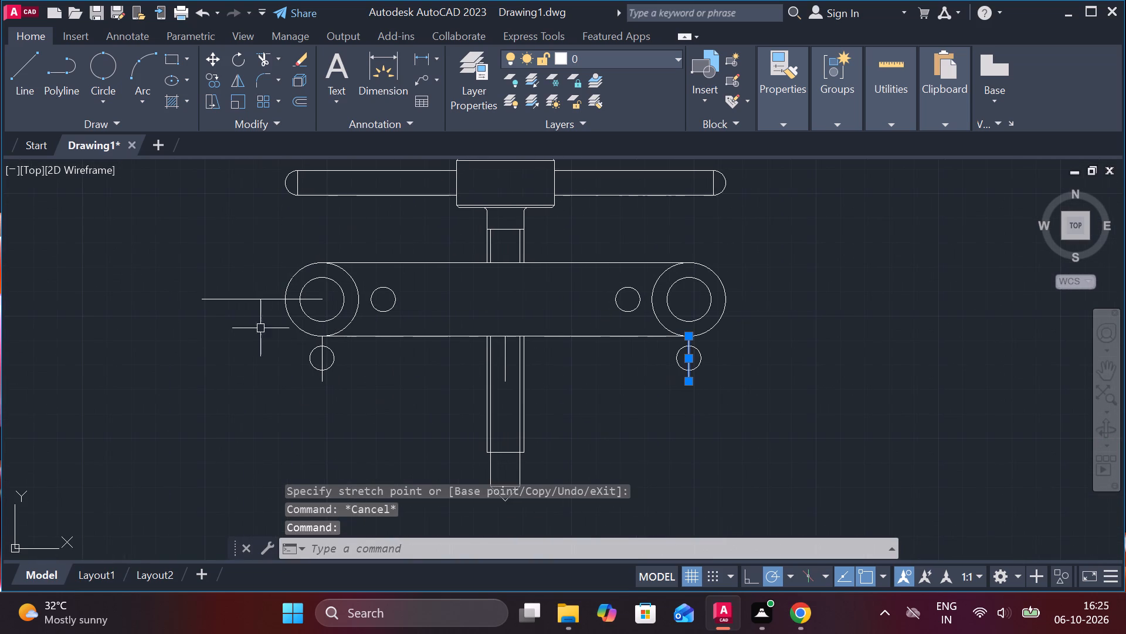
left_click(321, 359)
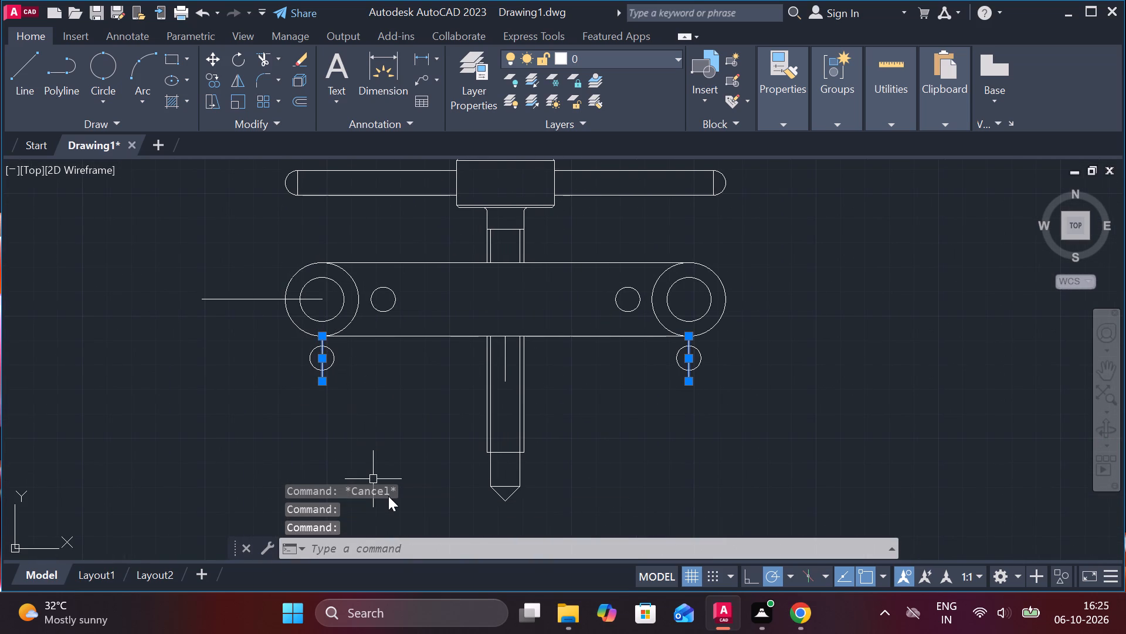
type("e")
key("space")
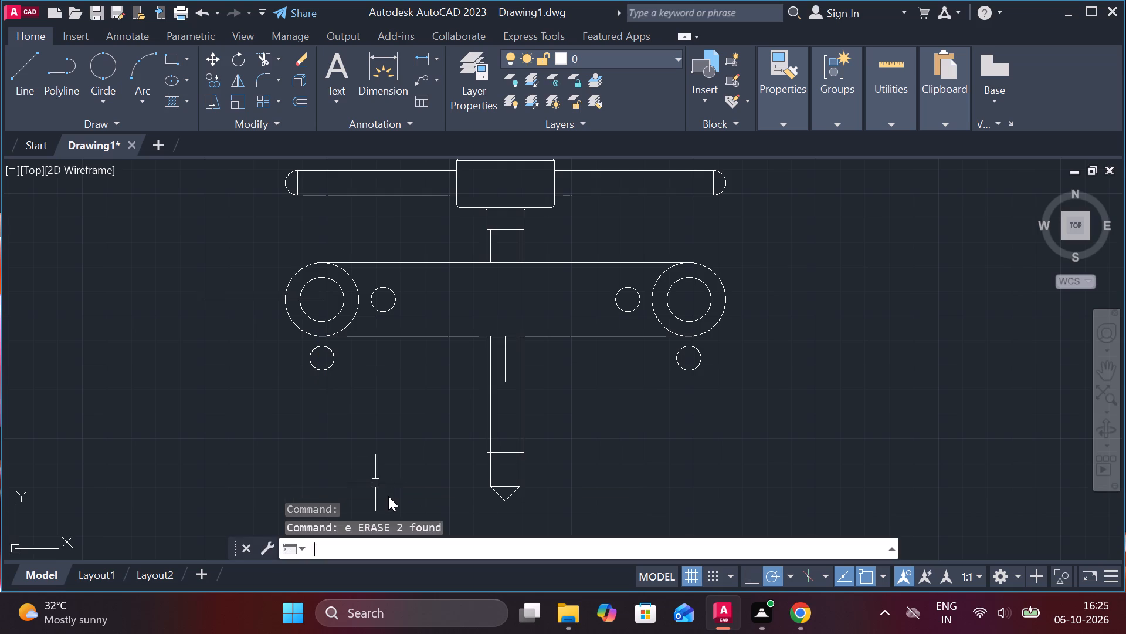
Lengthen the horizontal line at the left-hand hole rightward through the link, past its right end.
left_click(276, 299)
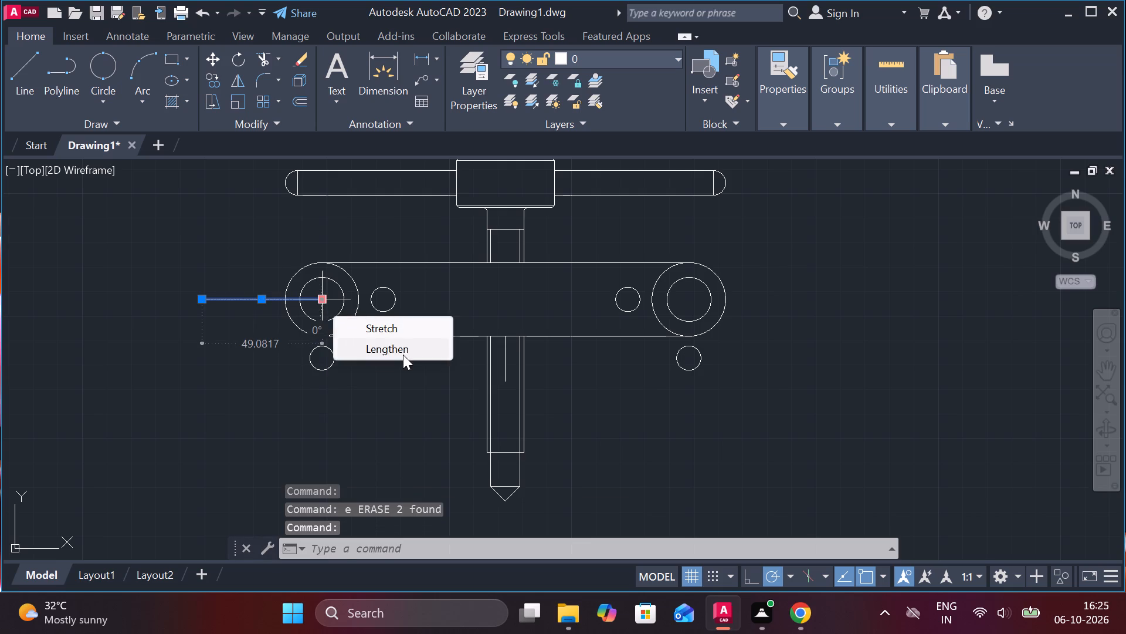
left_click(403, 355)
left_click(844, 334)
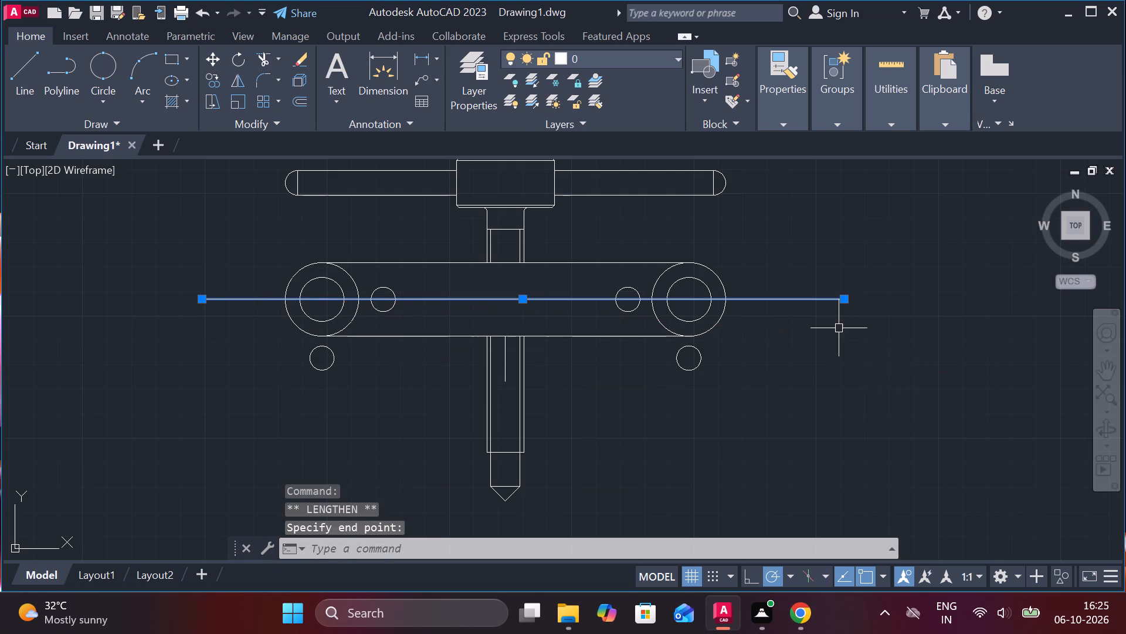
key("Escape")
Lengthen the short vertical line on the shaft's axis upward past the head and downward past the pointed tip.
left_click(504, 362)
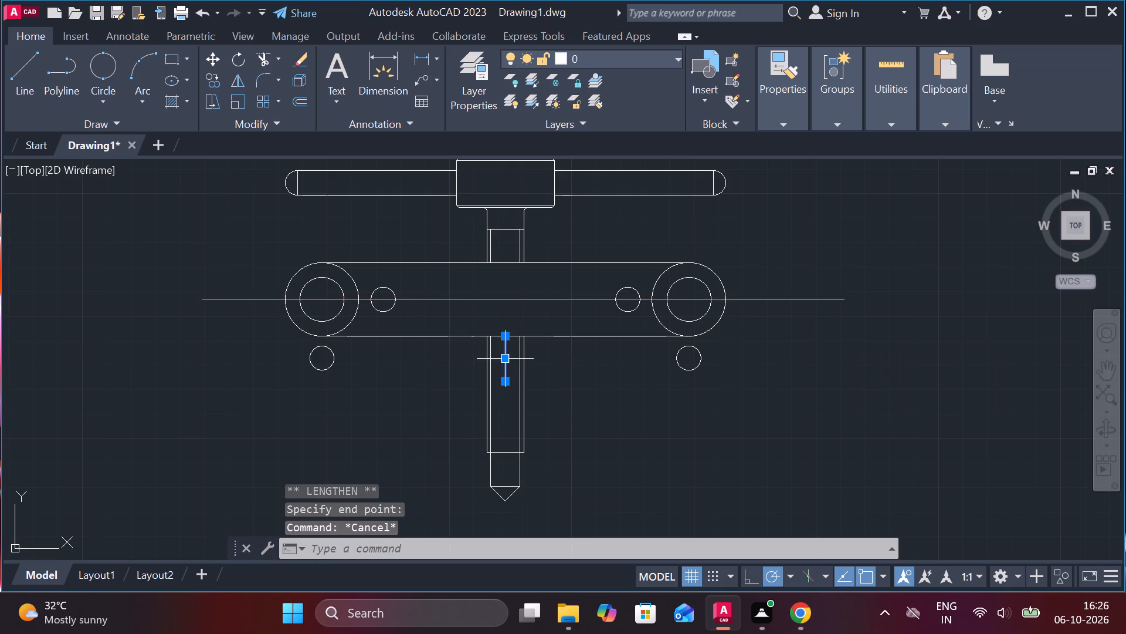
left_click(554, 379)
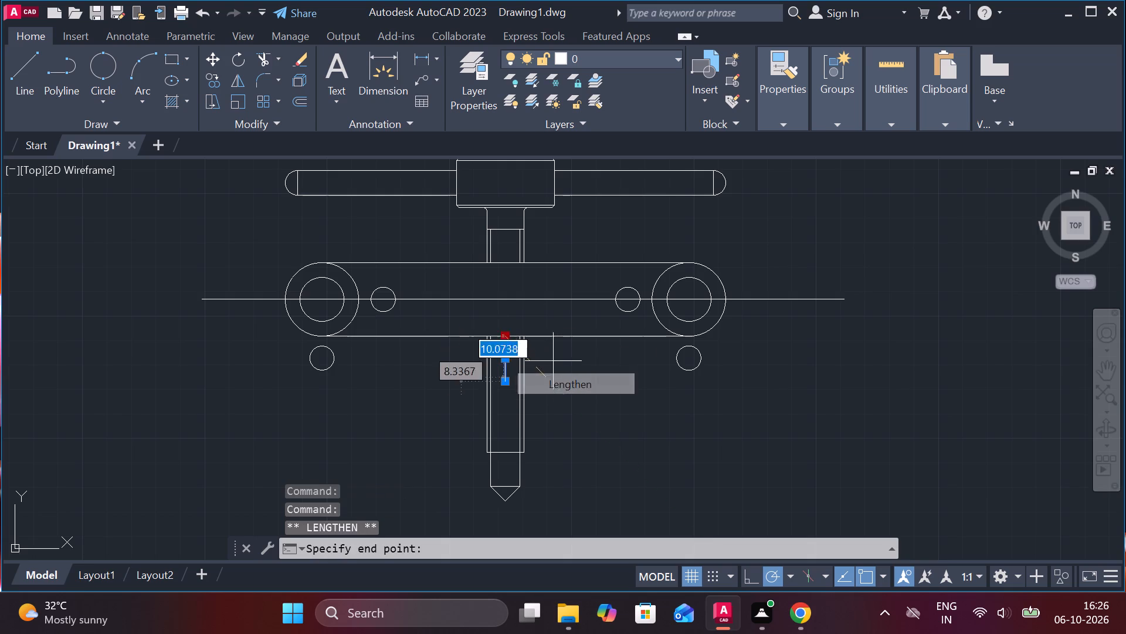
middle_click_drag(544, 290, 541, 427)
left_click(494, 259)
scroll(600, 315, "down", 1)
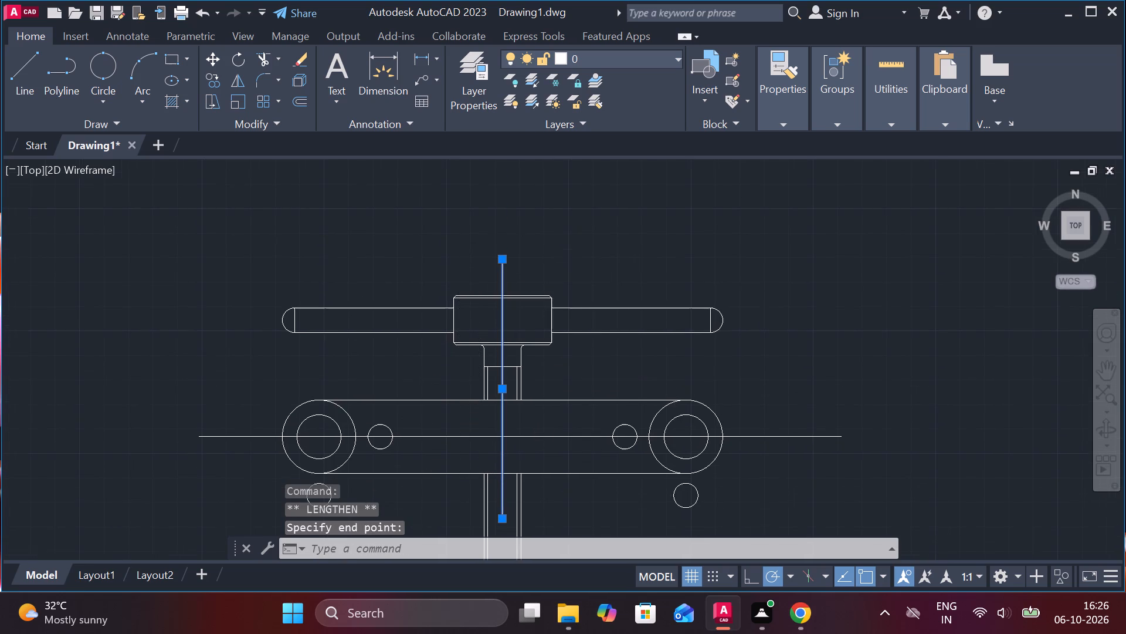
middle_click_drag(612, 423, 671, 322)
scroll(647, 377, "up", 1)
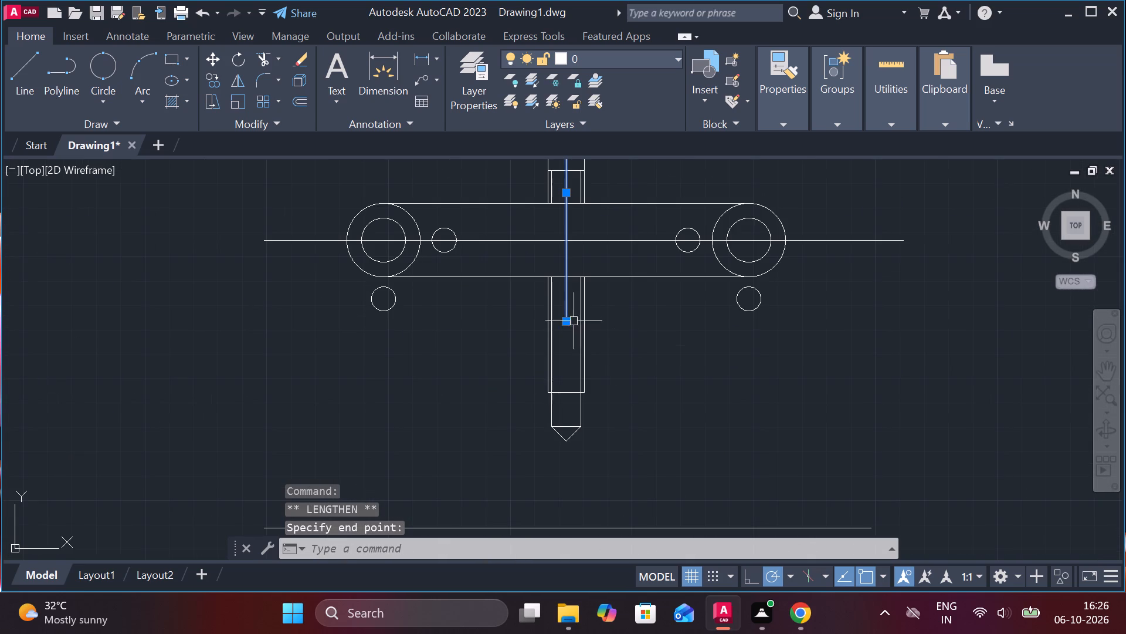
left_click(599, 369)
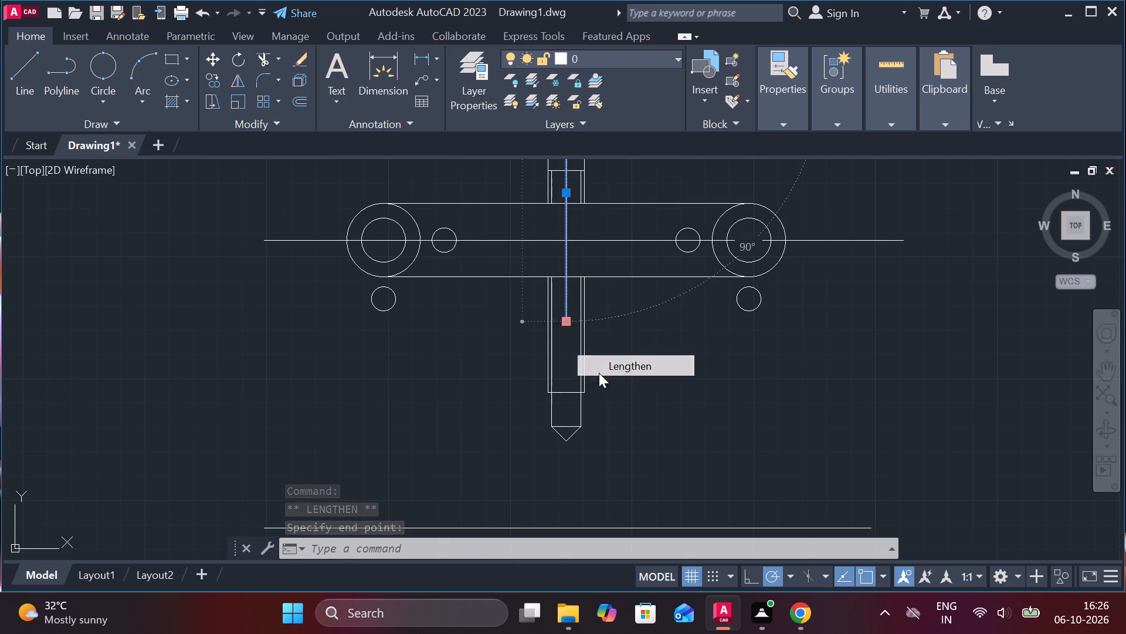
left_click(583, 468)
key("Escape")
scroll(674, 409, "down", 1)
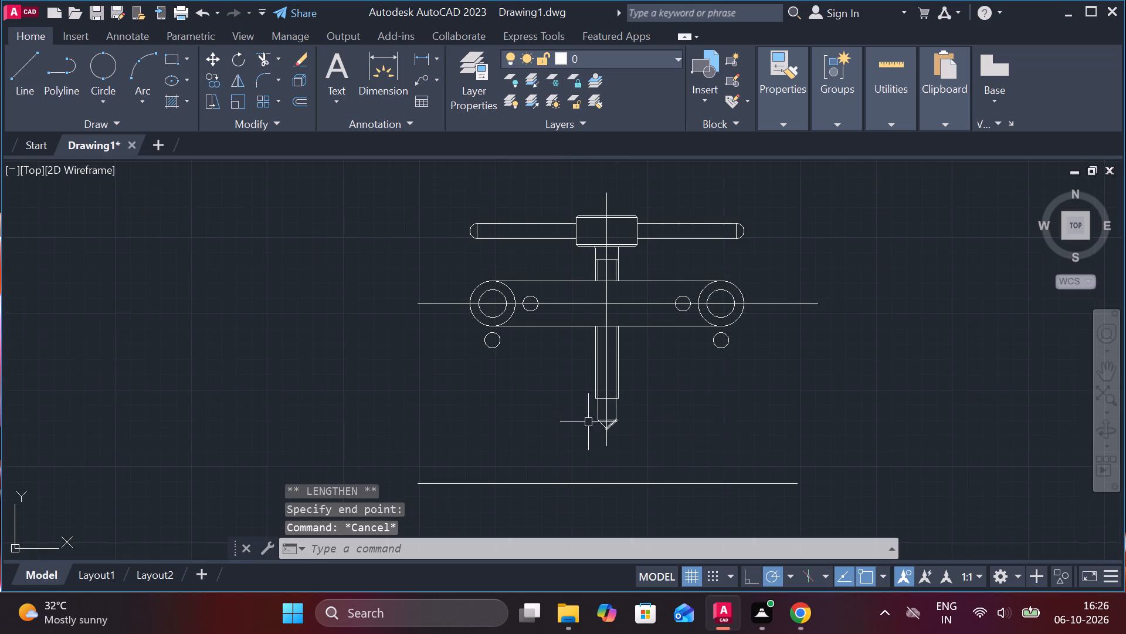
Draw a vertical line about 143 long from the link's leftmost point down past the lower horizontal line.
middle_click_drag(493, 458, 488, 418)
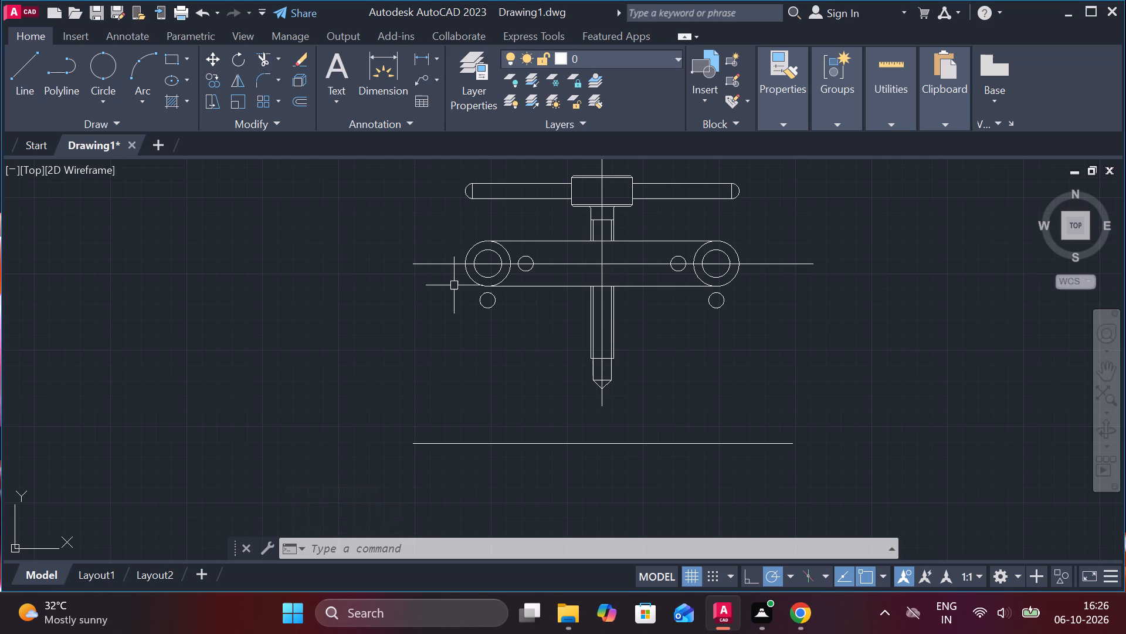
key("l")
key("Return")
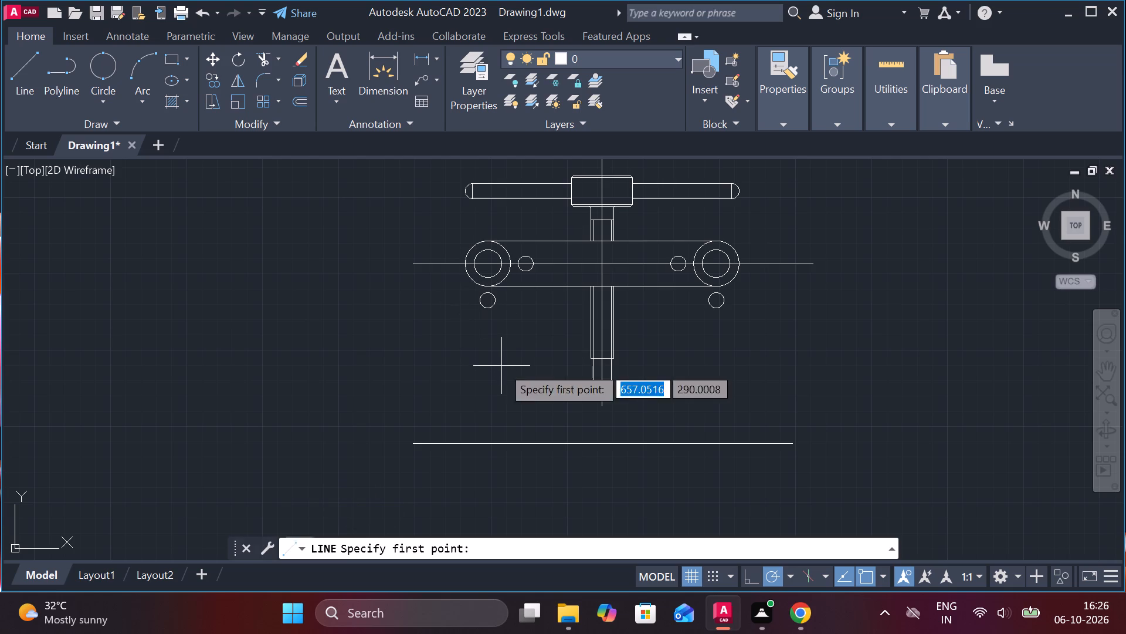
left_click(462, 262)
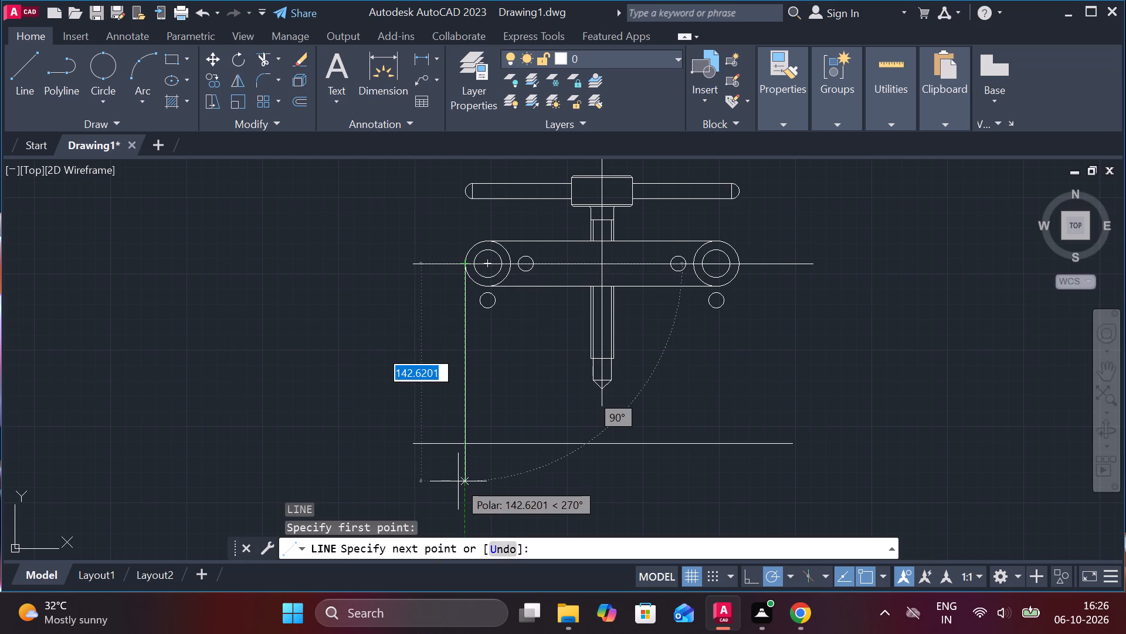
left_click(458, 481)
key("Escape")
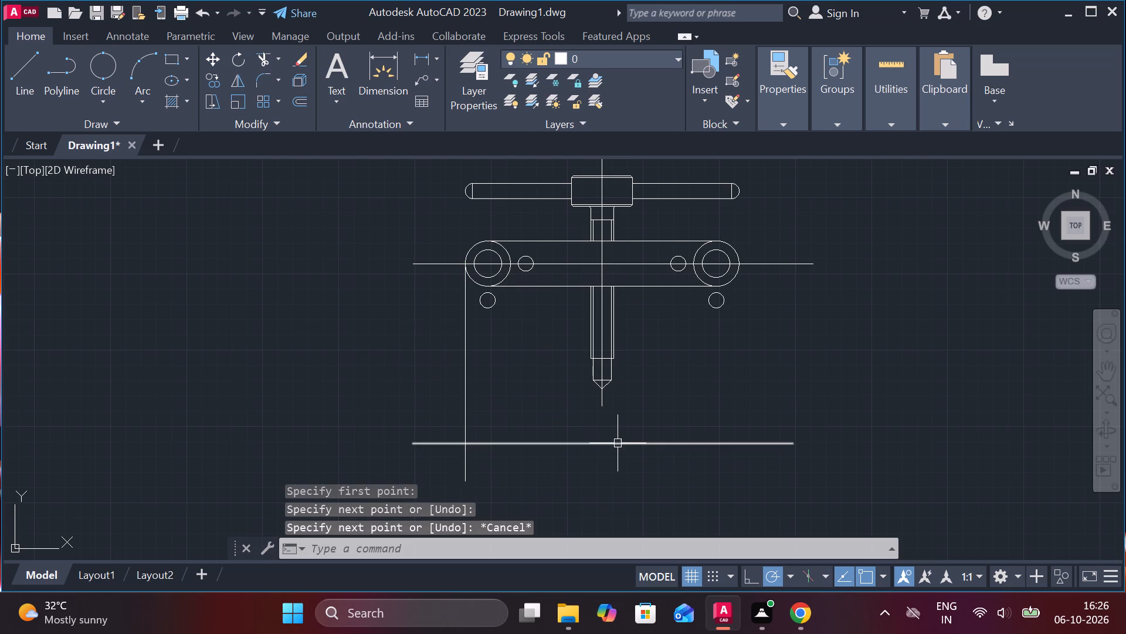
Trim the overhanging ends where the new vertical line crosses the lower horizontal line, leaving a clean corner.
type("tr")
key("Return")
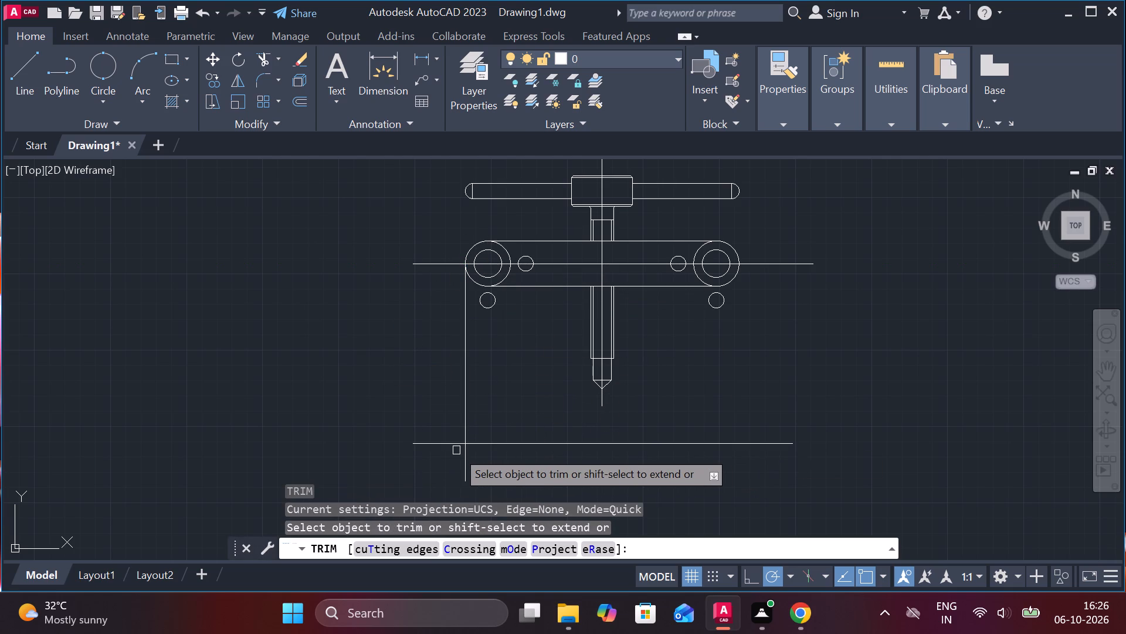
left_click(456, 447)
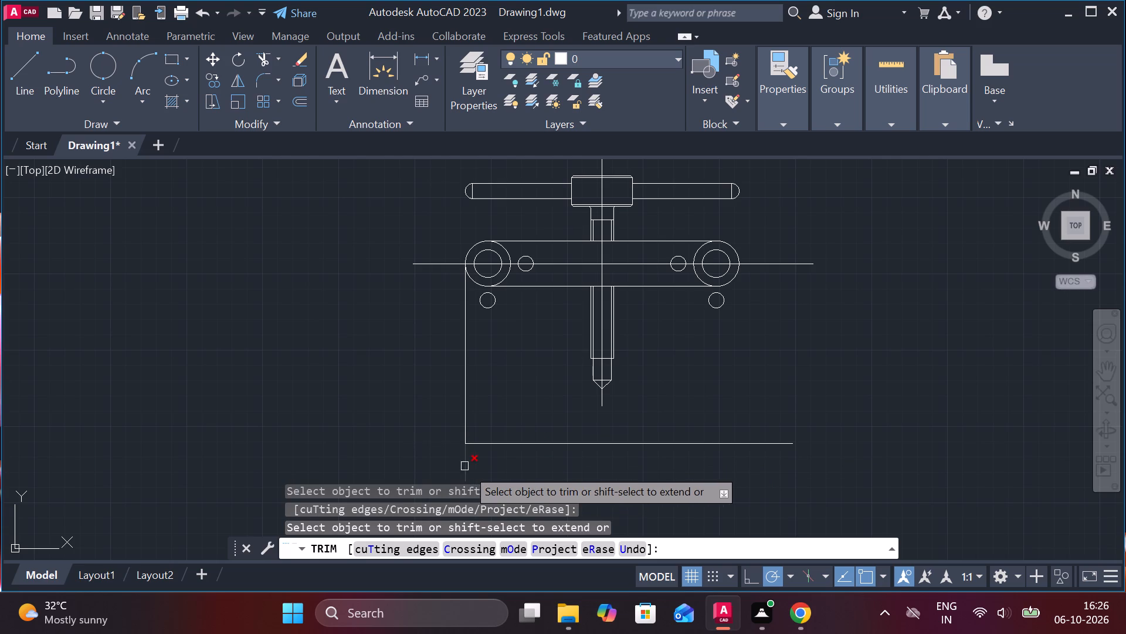
left_click(466, 468)
key("Escape")
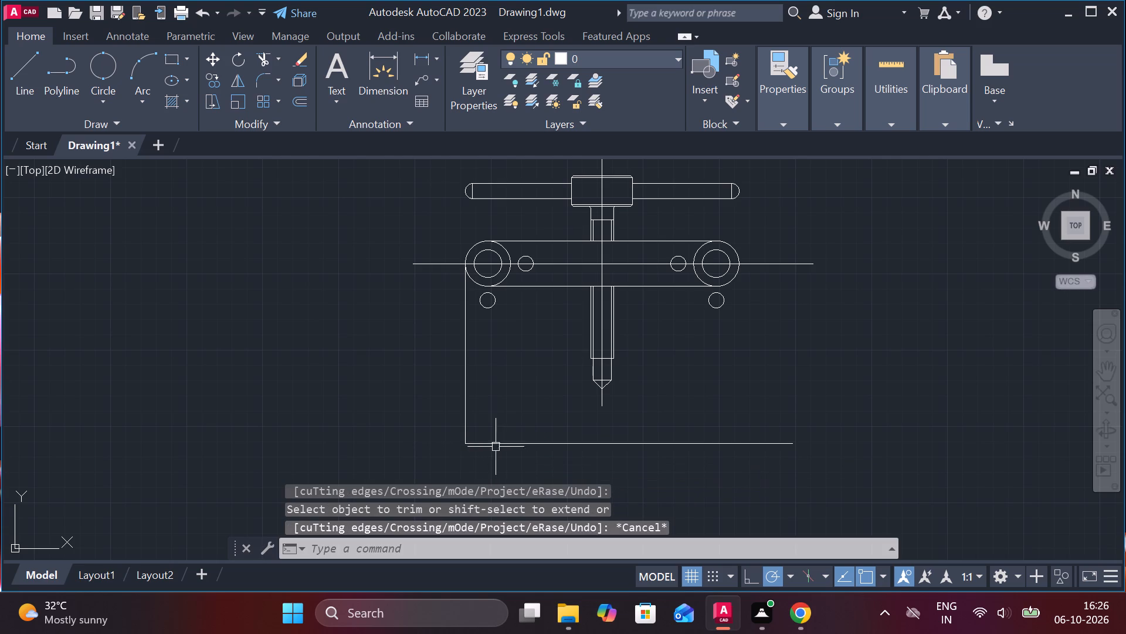
Offset the left vertical line by 15 to the right, through the centre of the link's left-hand hole.
key("o")
key("Return")
key("Return")
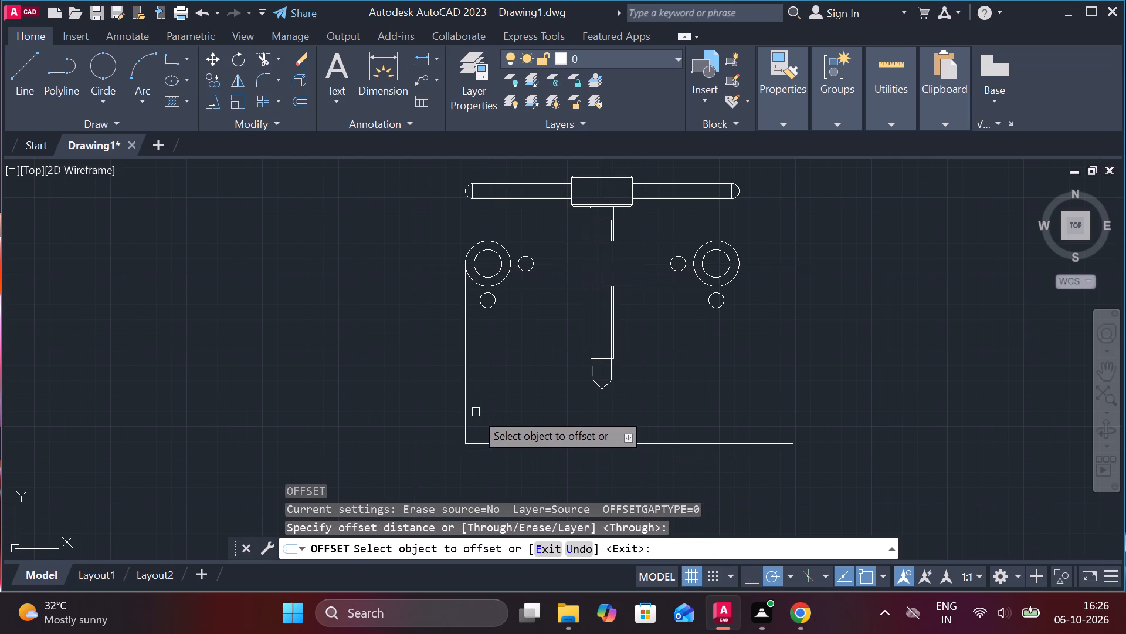
left_click(469, 417)
left_click(468, 404)
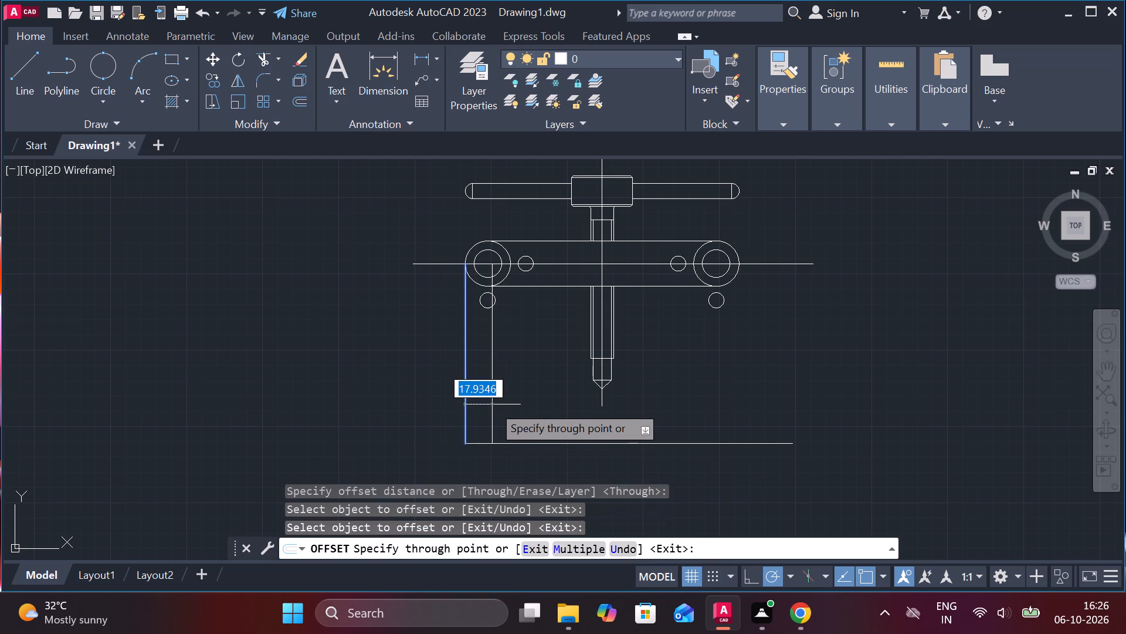
type("15")
key("Return")
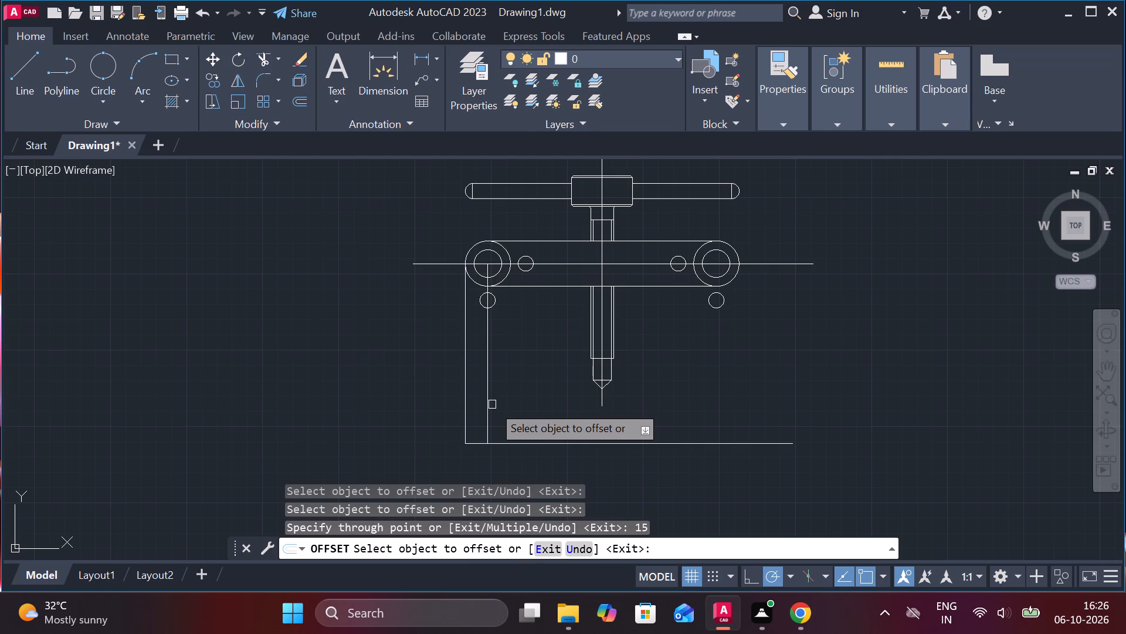
Offset the bottom horizontal line upward by 52.
scroll(492, 416, "up", 1)
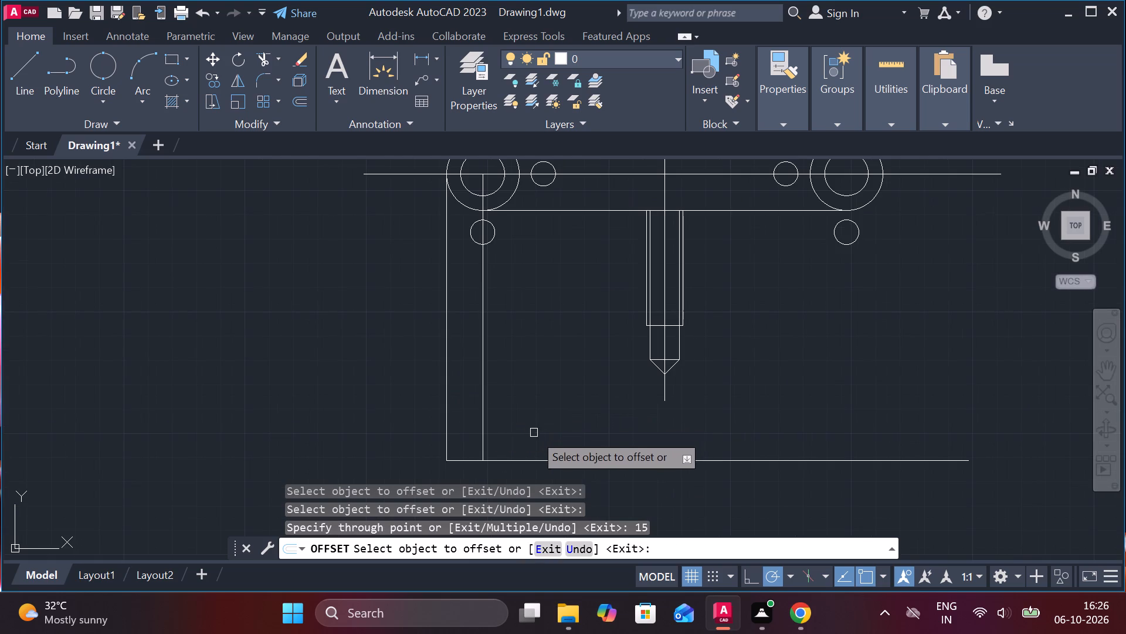
left_click(545, 461)
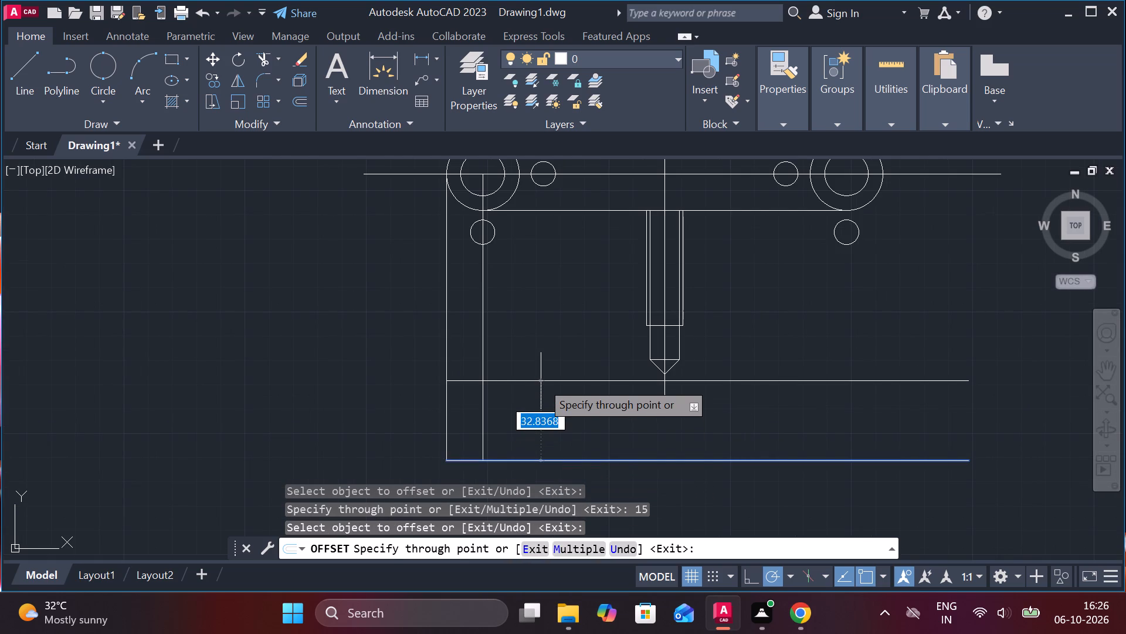
type("53")
key("BackSpace")
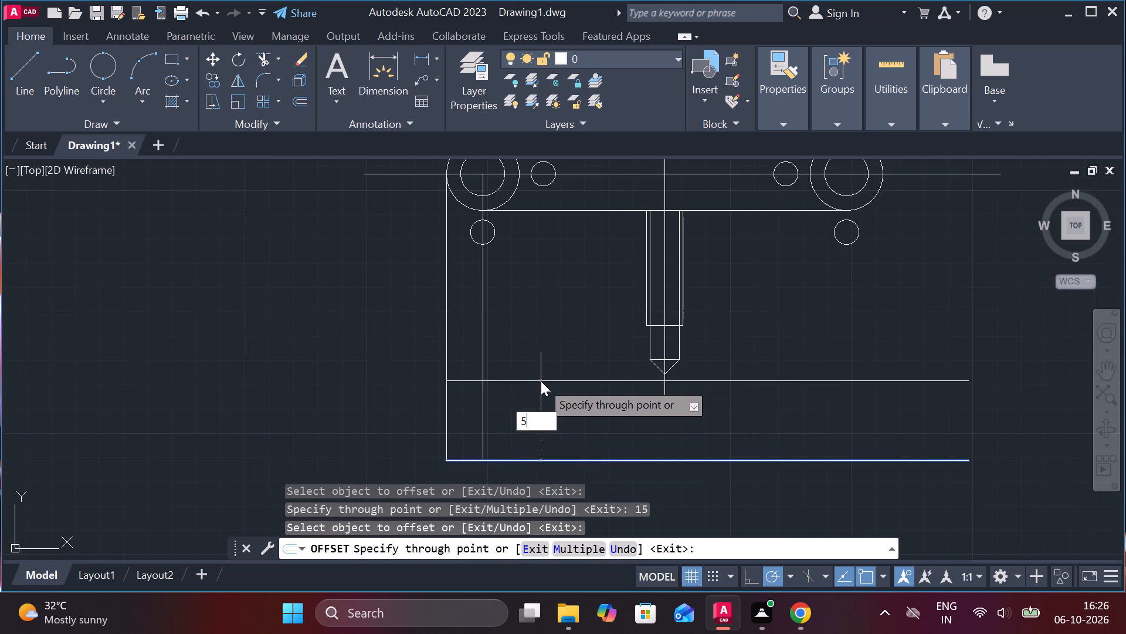
key("2")
key("Return")
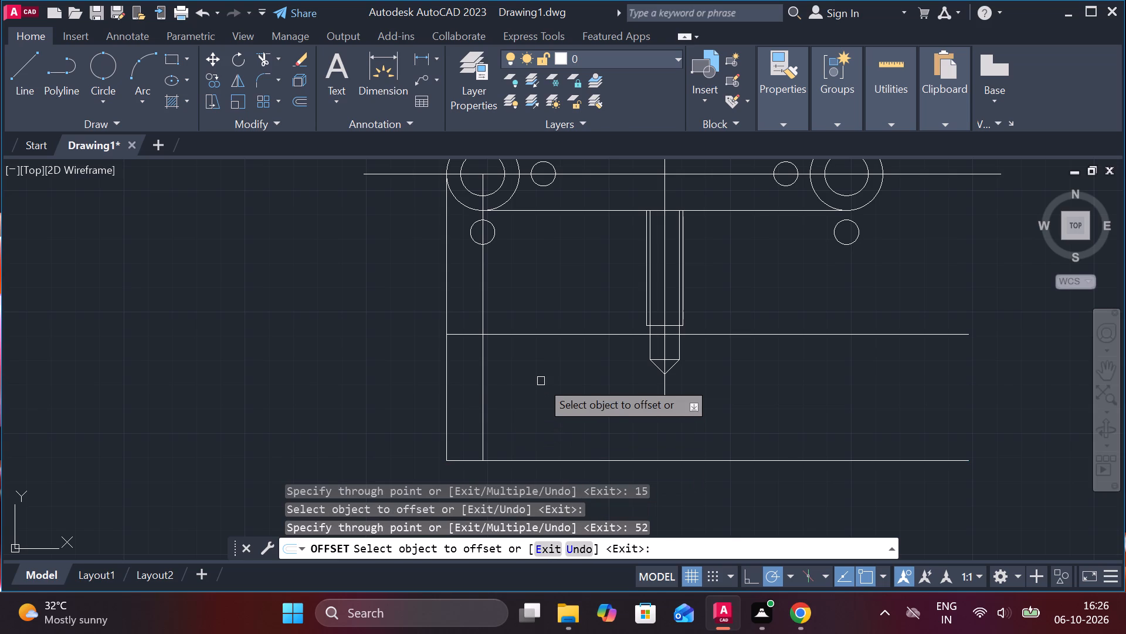
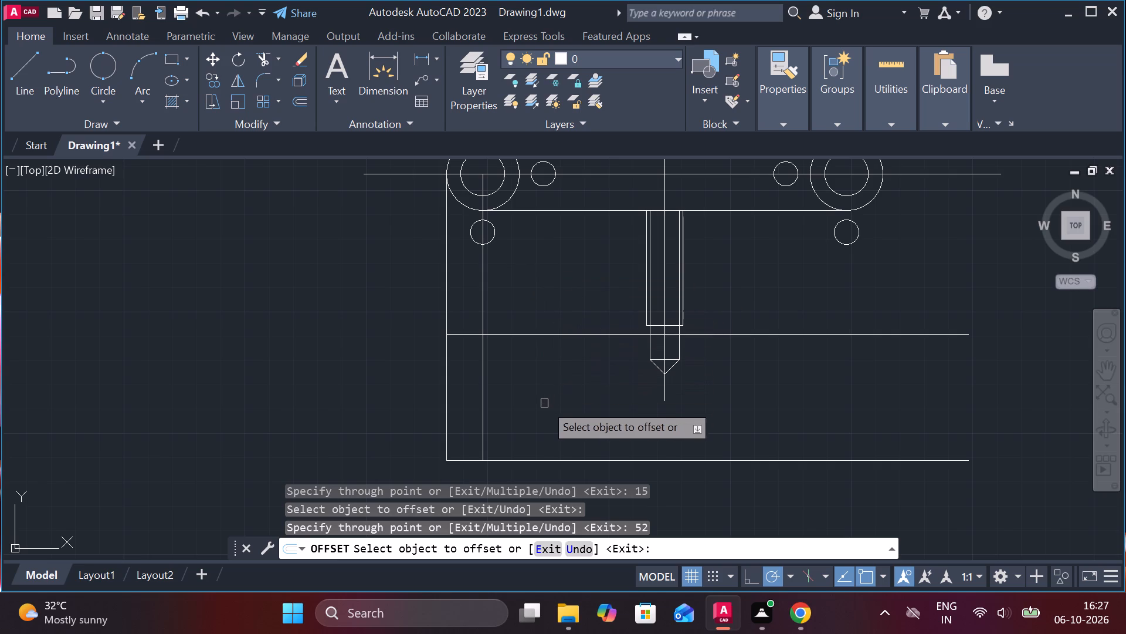
Offset the bottom horizontal line upward by 10.
middle_click(525, 400)
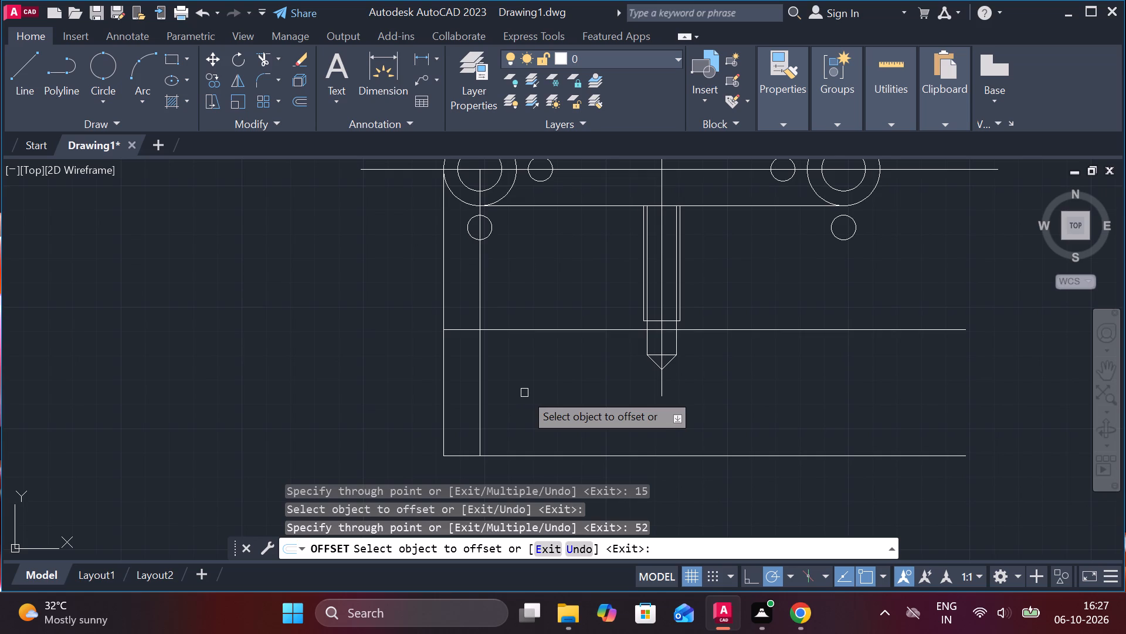
key("Escape")
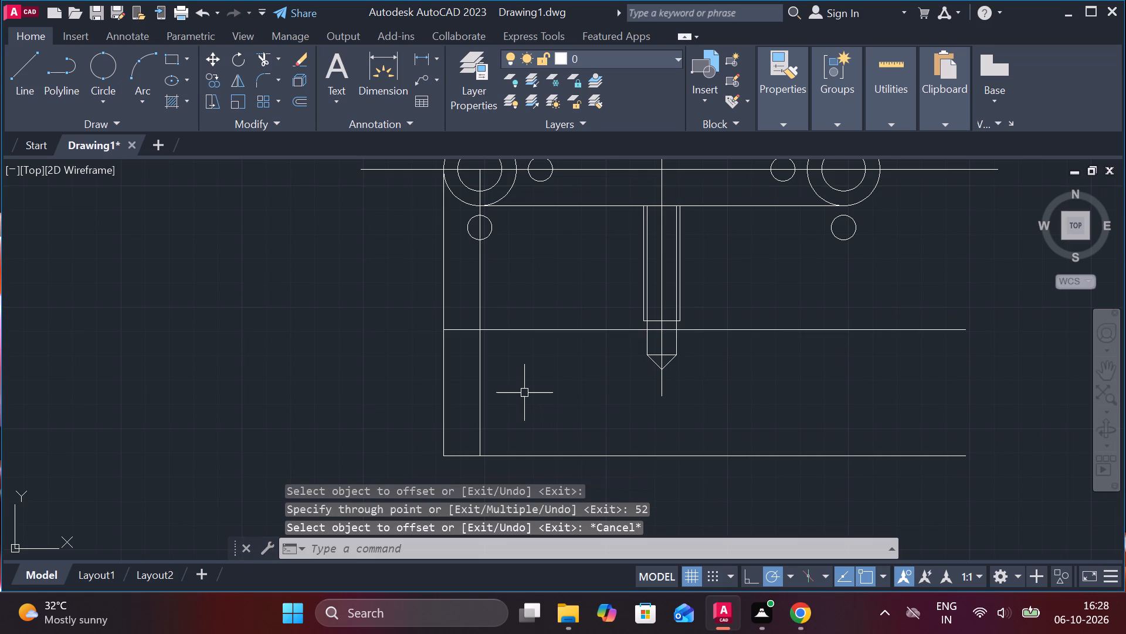
left_click(538, 455)
key("o")
key("Return")
key("Return")
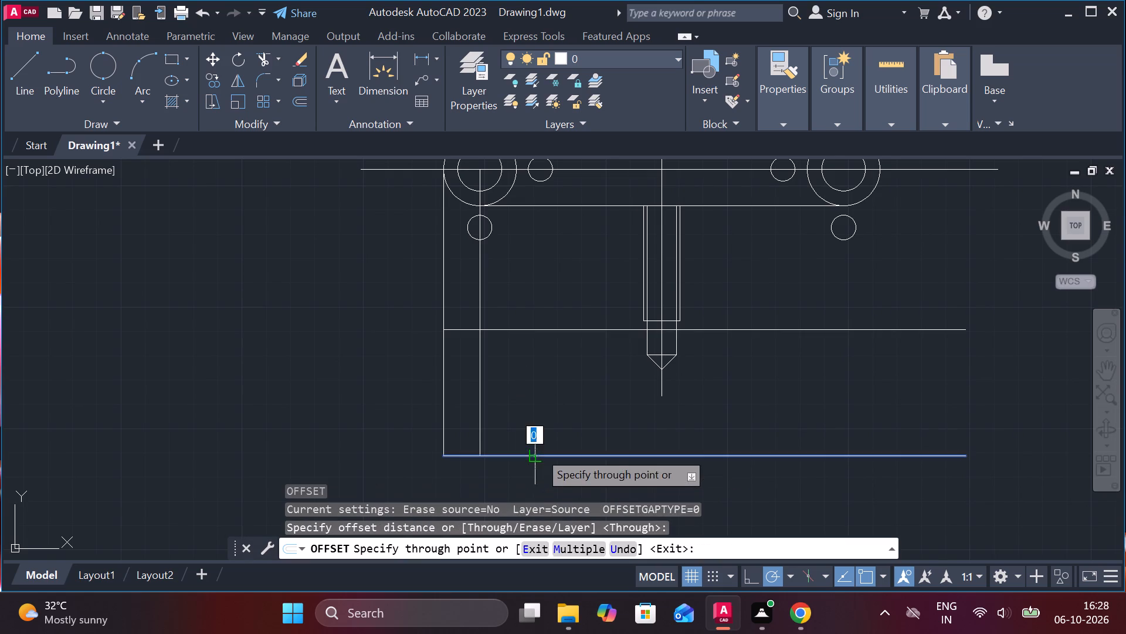
left_click(540, 420)
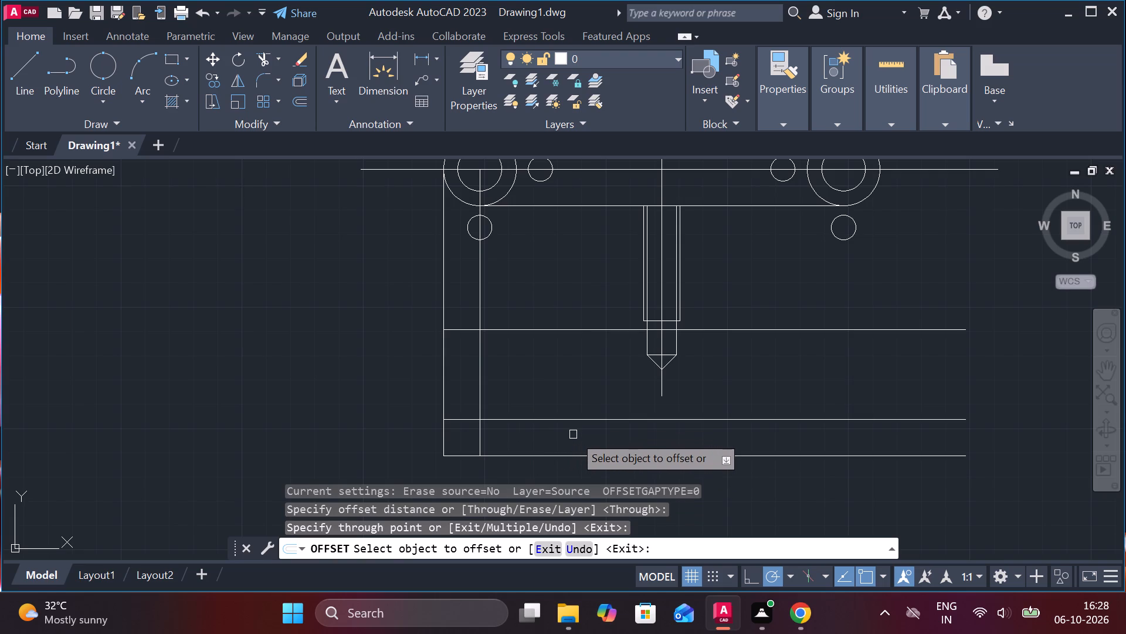
key("ctrl+z")
left_click(573, 457)
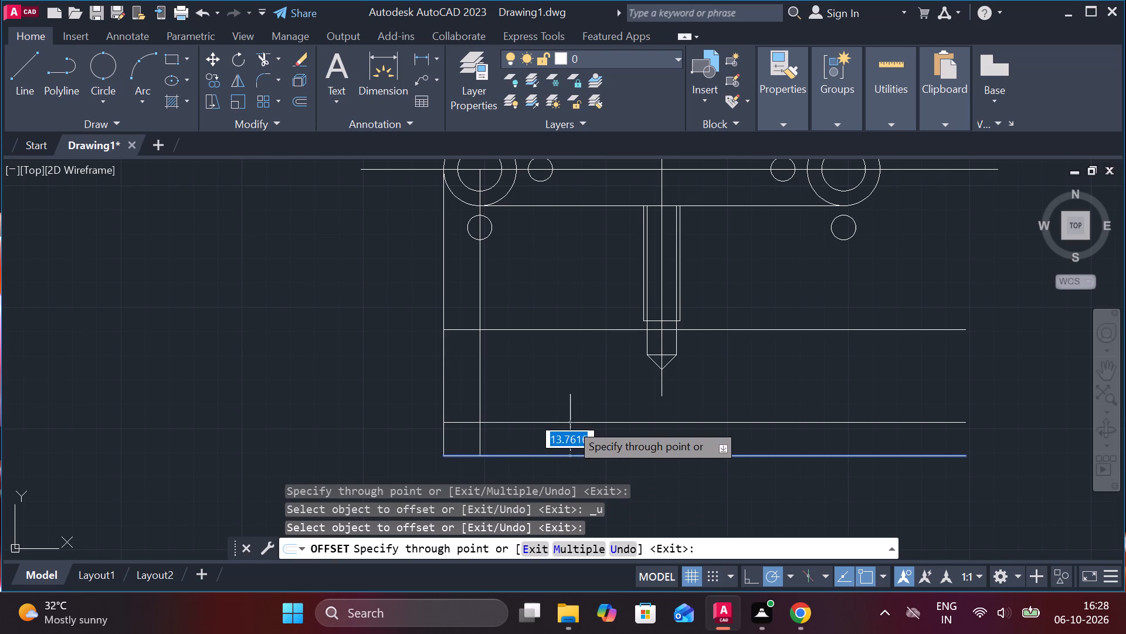
key("1")
key("0")
key("Return")
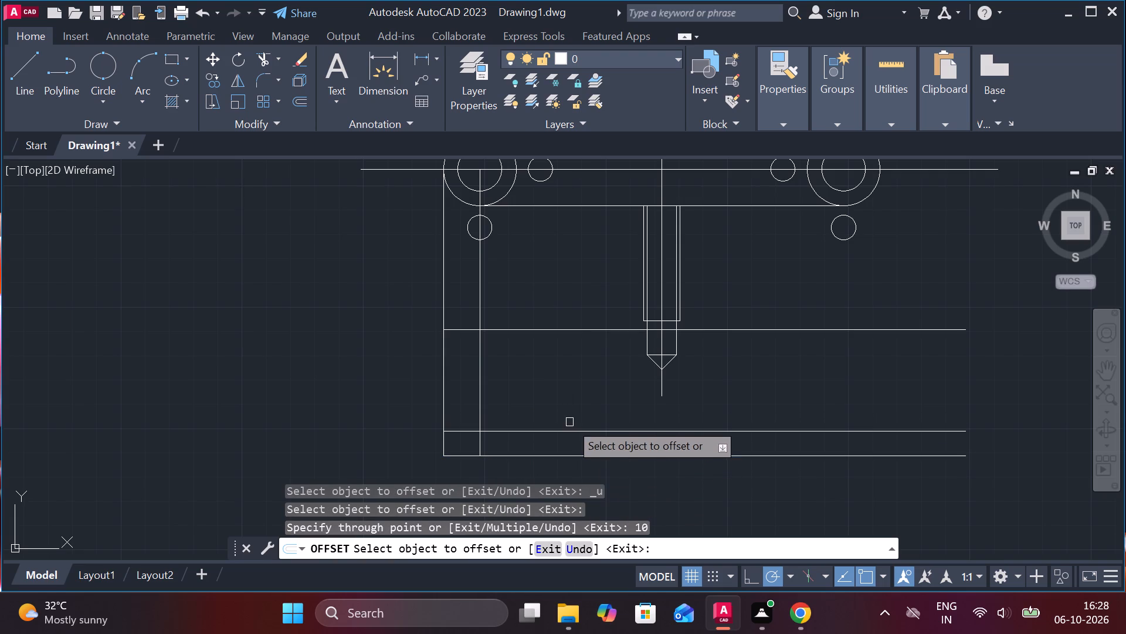
middle_click(555, 407)
key("Escape")
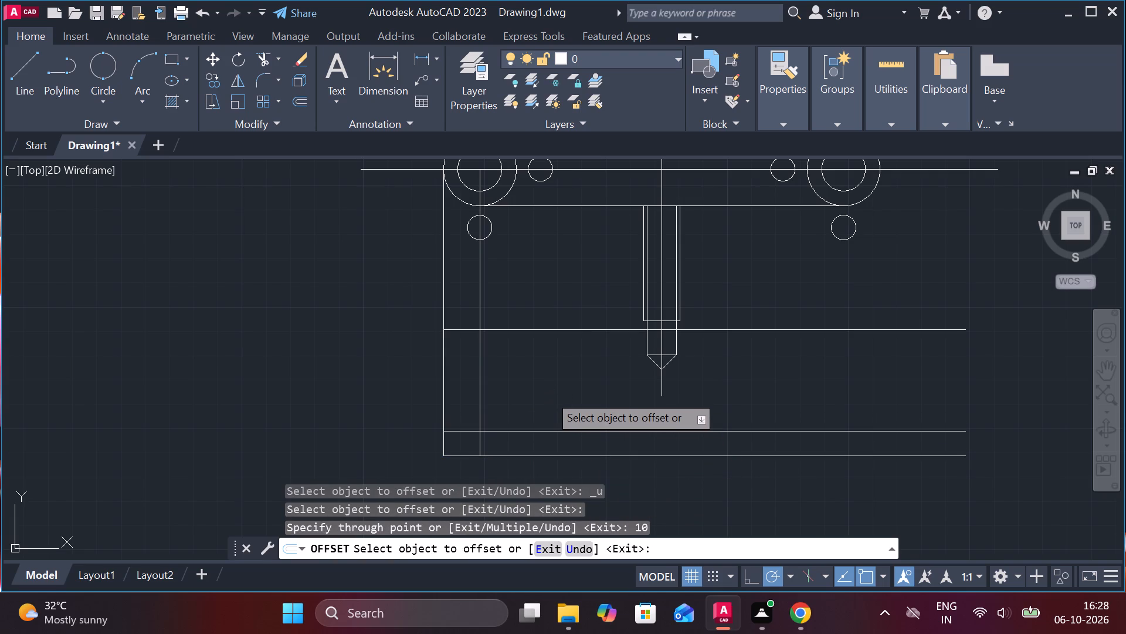
Fillet the outer corner between the left vertical line and the bottom horizontal line with radius 6.
key("f")
key("Return")
key("r")
key("Return")
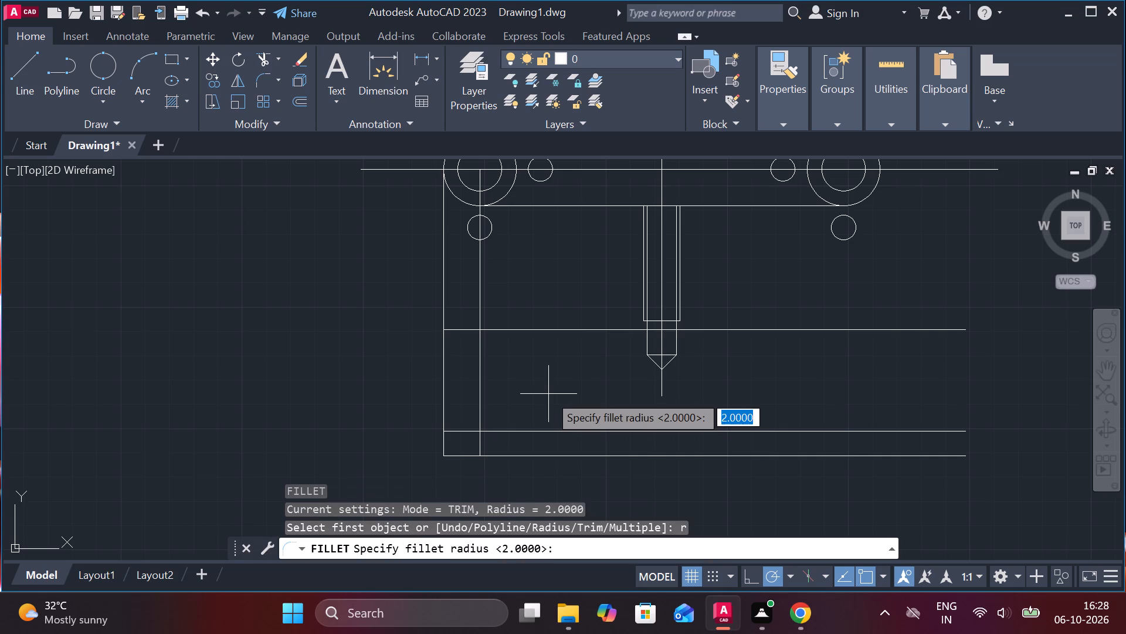
key("6")
key("Return")
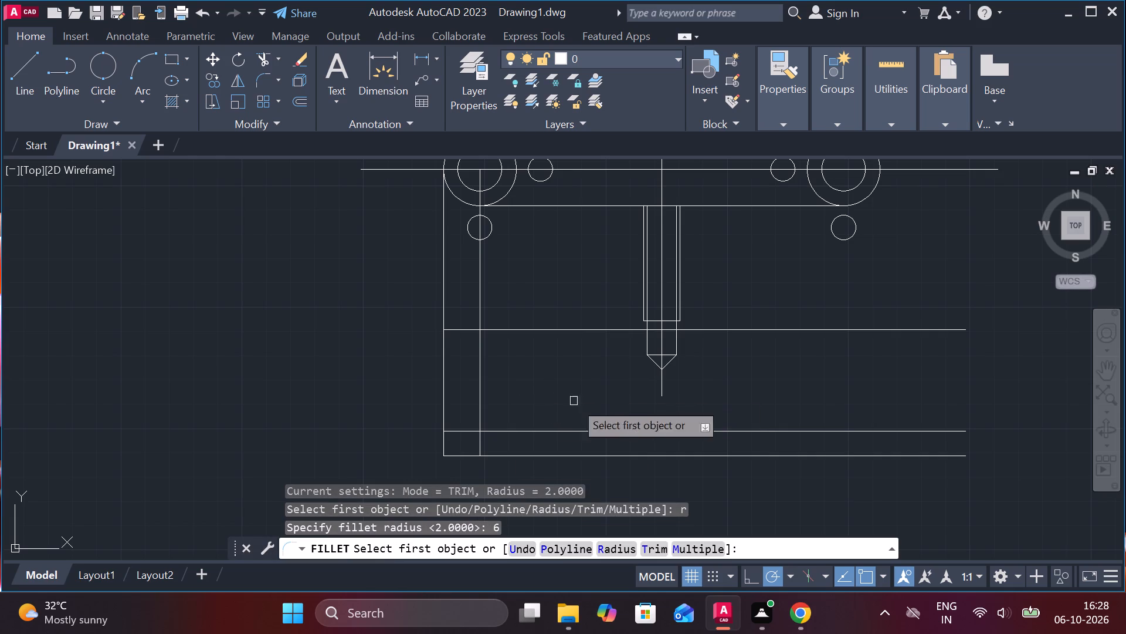
scroll(443, 439, "up", 2)
left_click(436, 440)
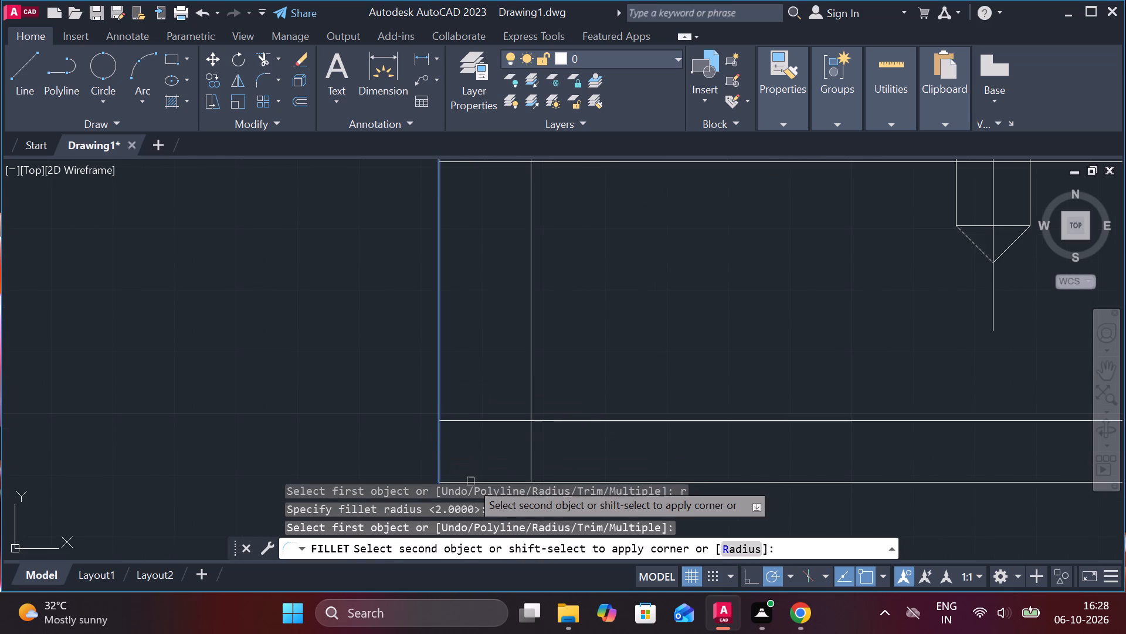
left_click(479, 483)
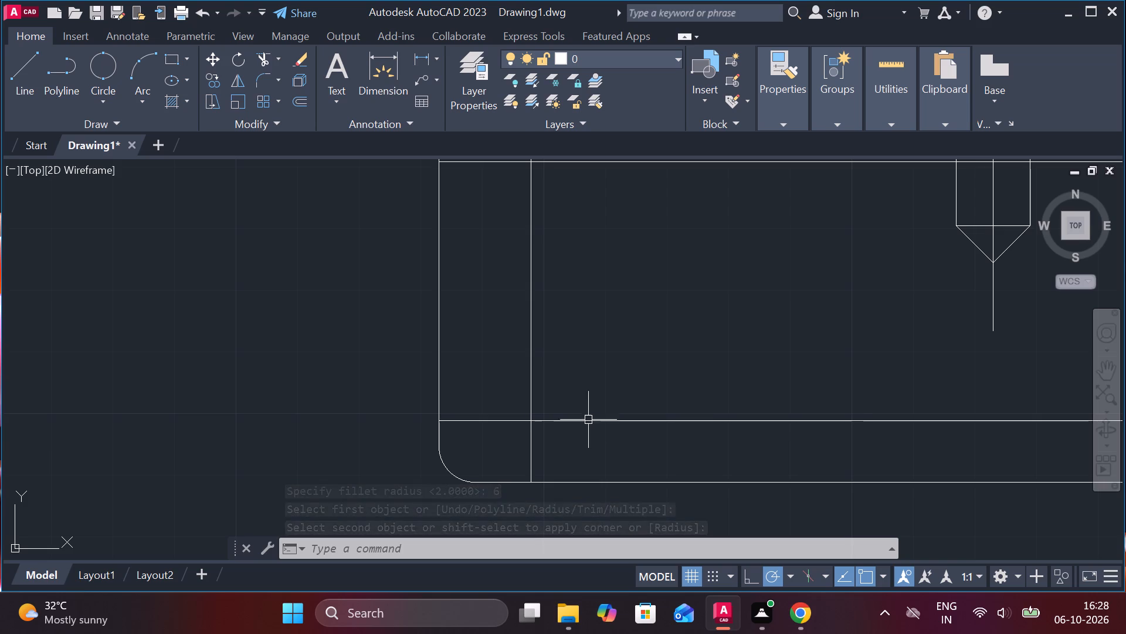
Trim the overhanging ends where the inner vertical line crosses the inner lower horizontal line, leaving a clean inner corner.
middle_click_drag(590, 407, 619, 387)
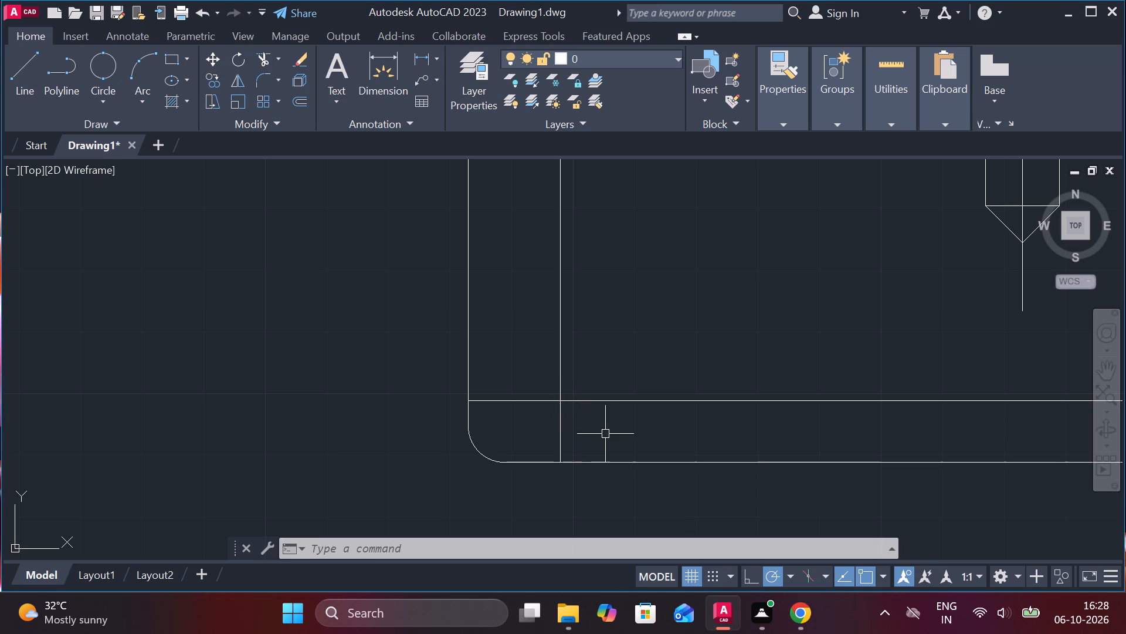
type("tr")
key("Return")
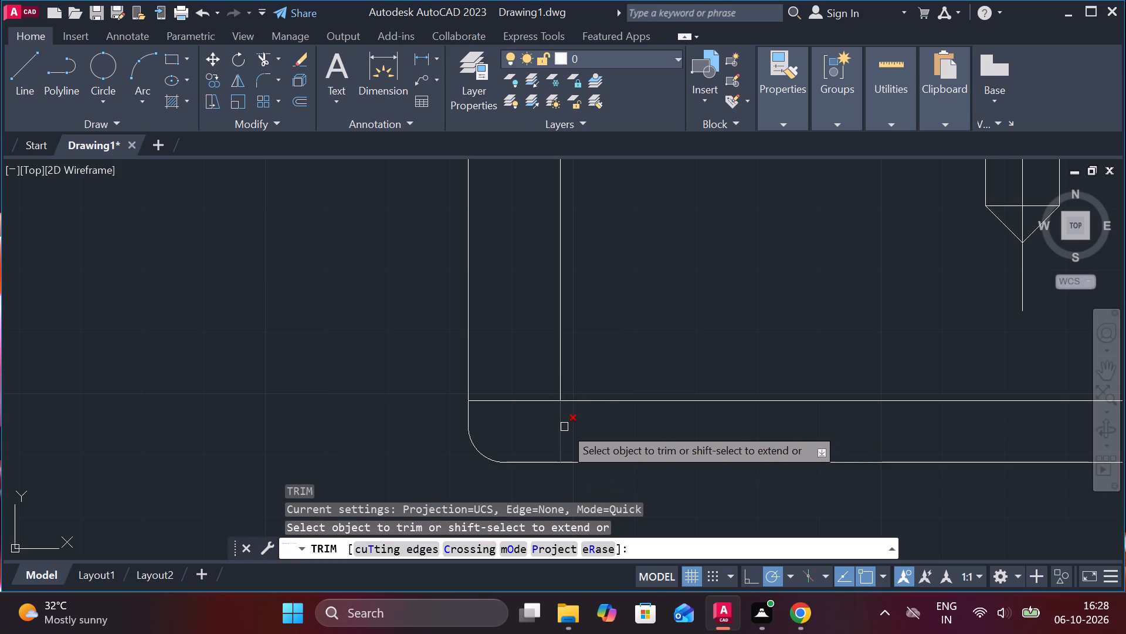
left_click(564, 427)
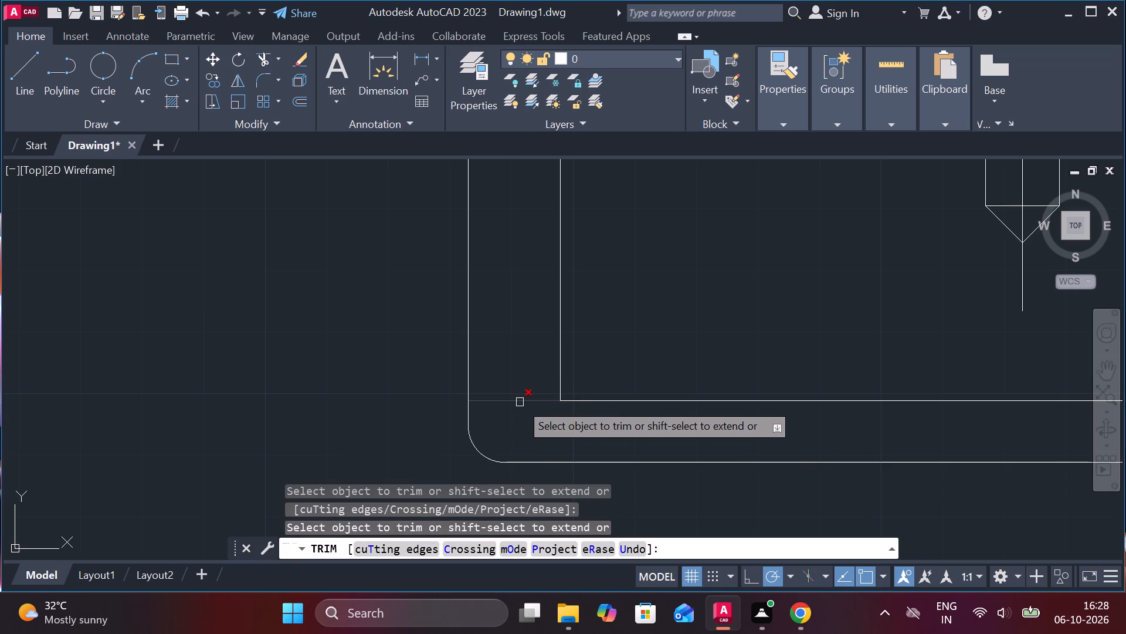
left_click(520, 402)
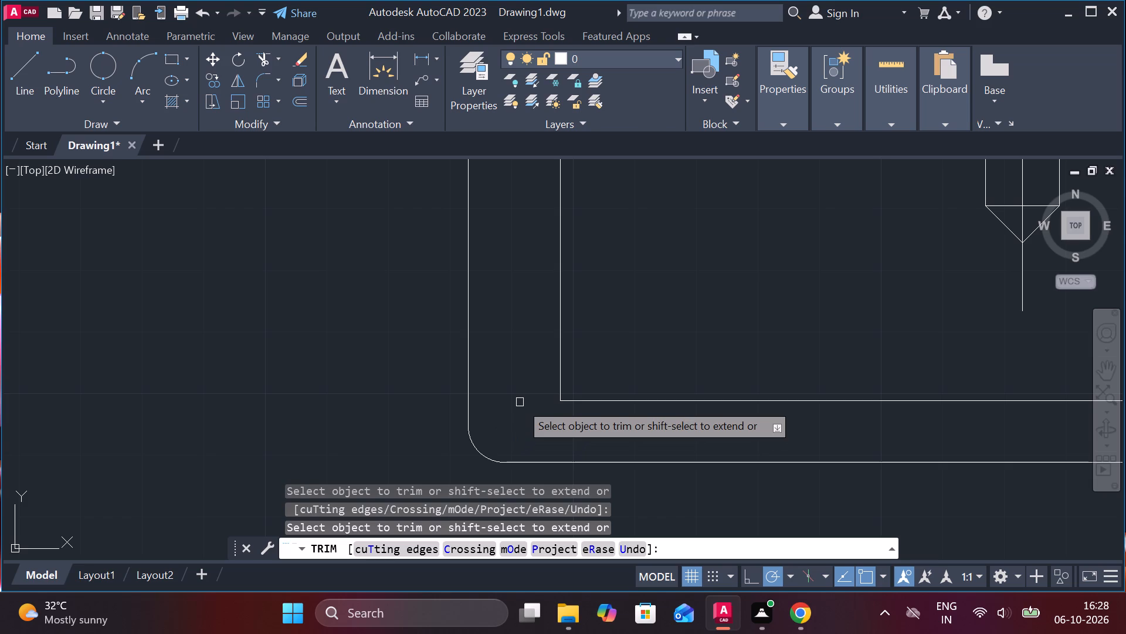
key("Escape")
Fillet the inner corner of the left leg with radius 4.
key("f")
key("Return")
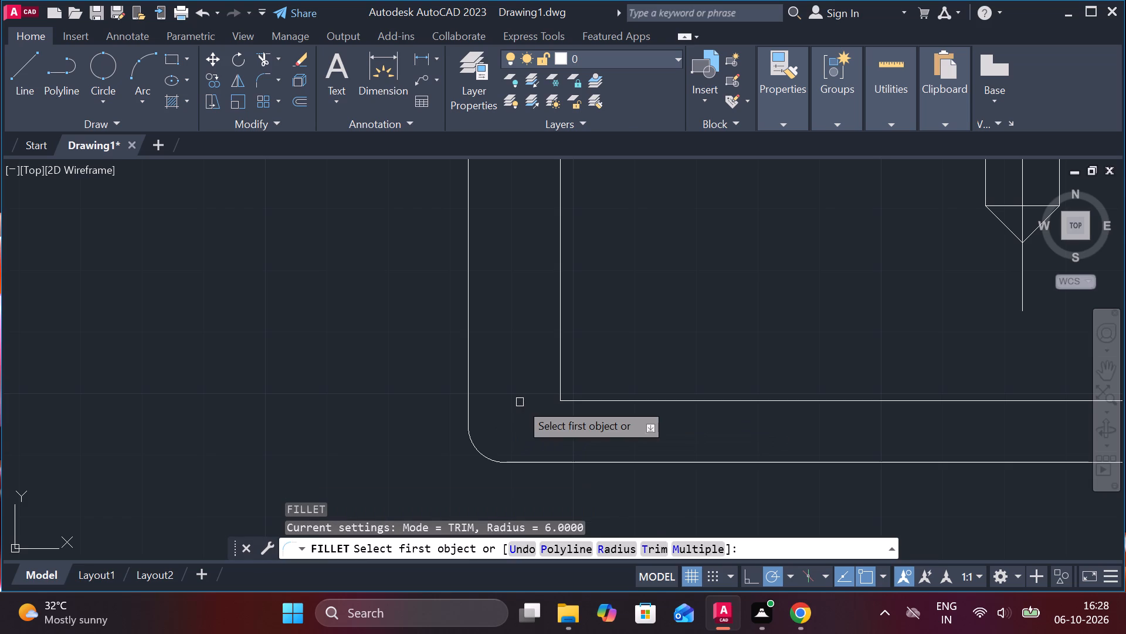
key("r")
key("Return")
key("4")
key("Return")
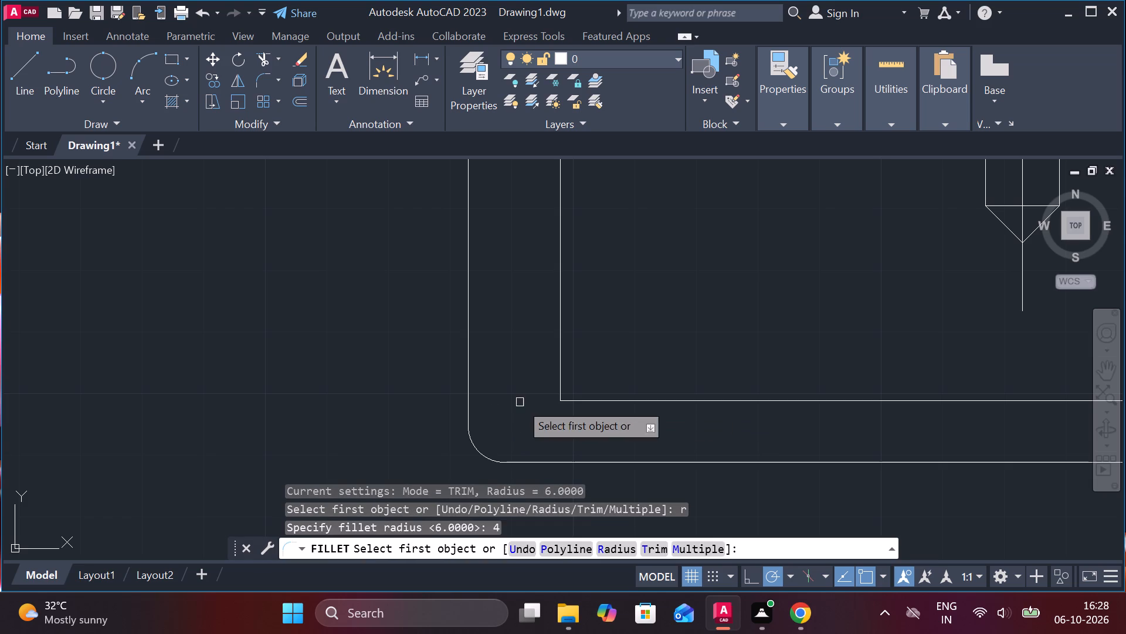
left_click(561, 372)
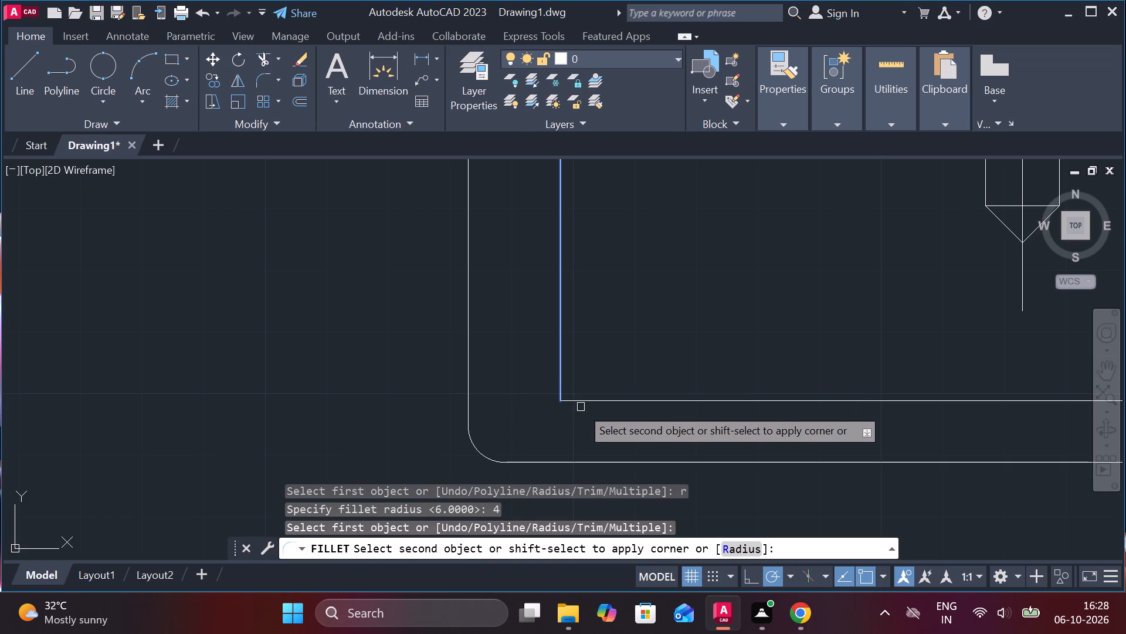
left_click(589, 400)
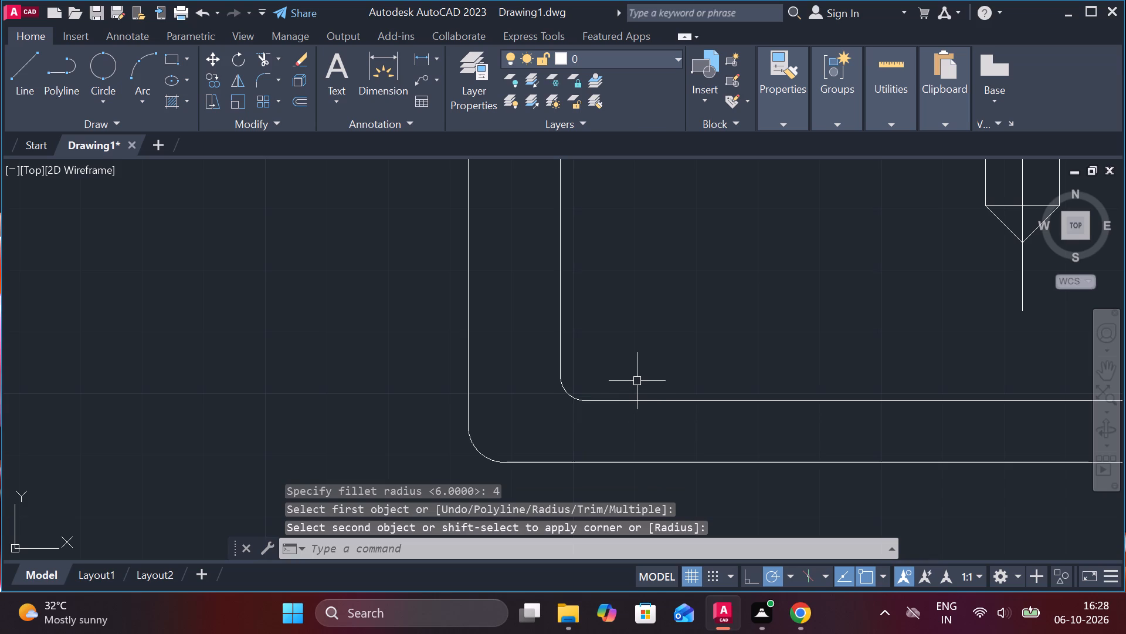
key("Escape")
Offset the leg's outer vertical line to the right by 30.
scroll(637, 381, "down", 1)
middle_click_drag(642, 383, 634, 383)
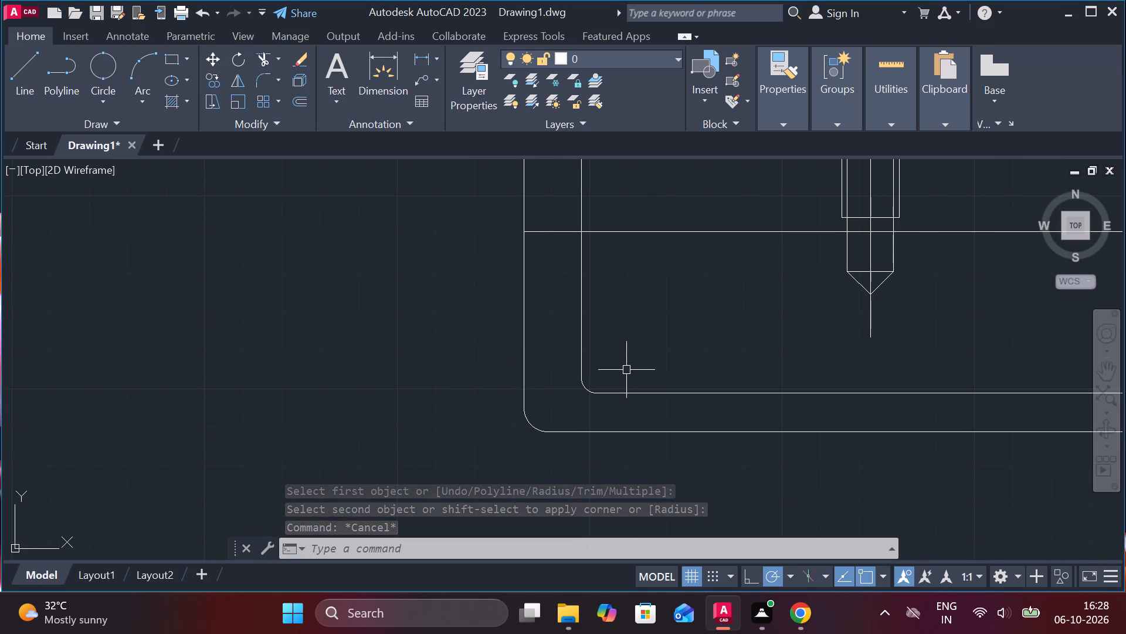
left_click(521, 375)
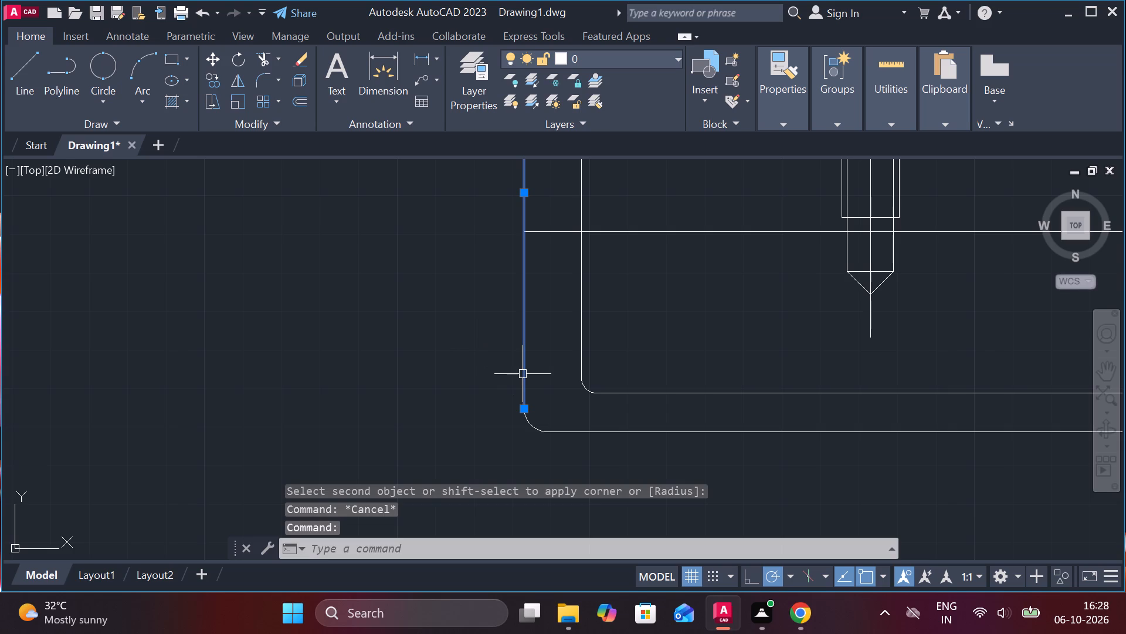
key("o")
key("Return")
key("Return")
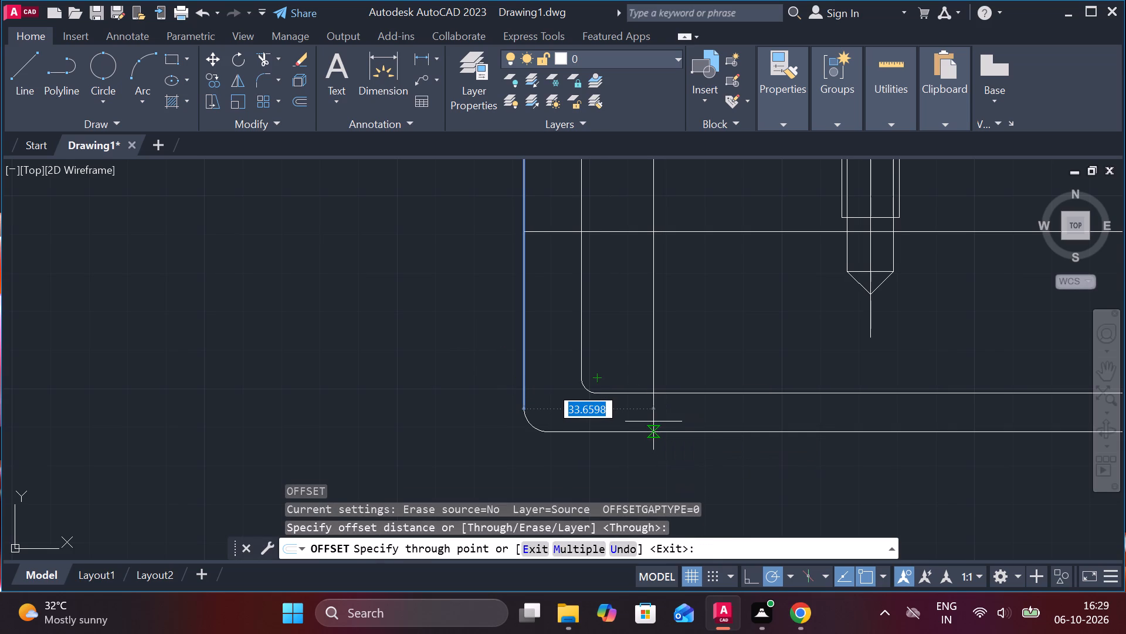
type("30")
key("Return")
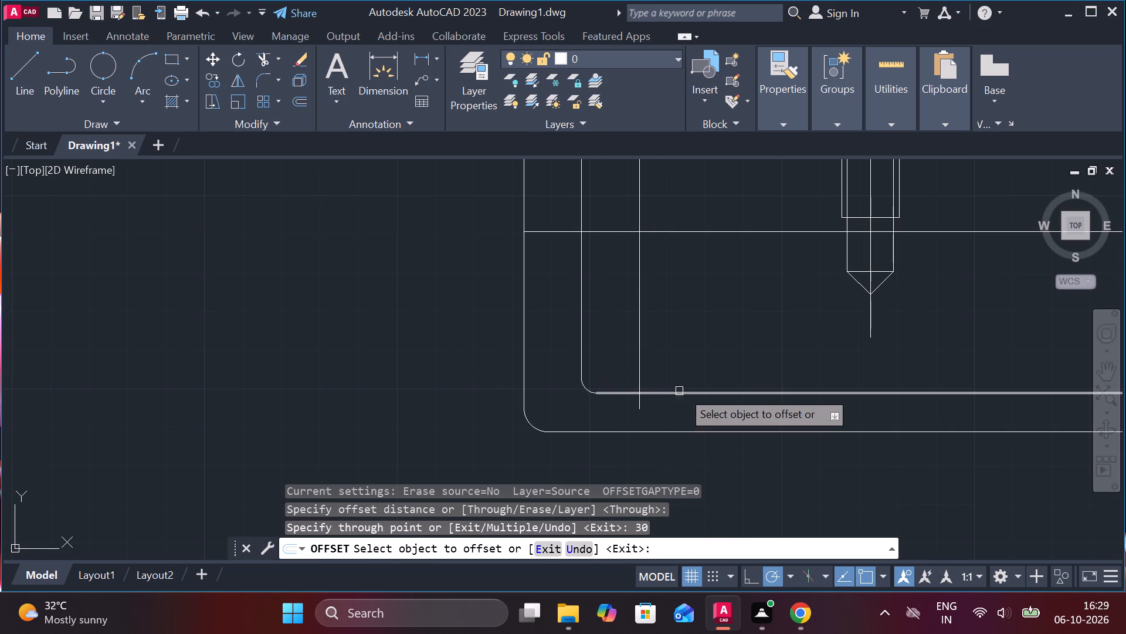
key("Escape")
Lengthen the newly offset vertical line downward by about 16, past the bottom horizontal line.
left_click(640, 362)
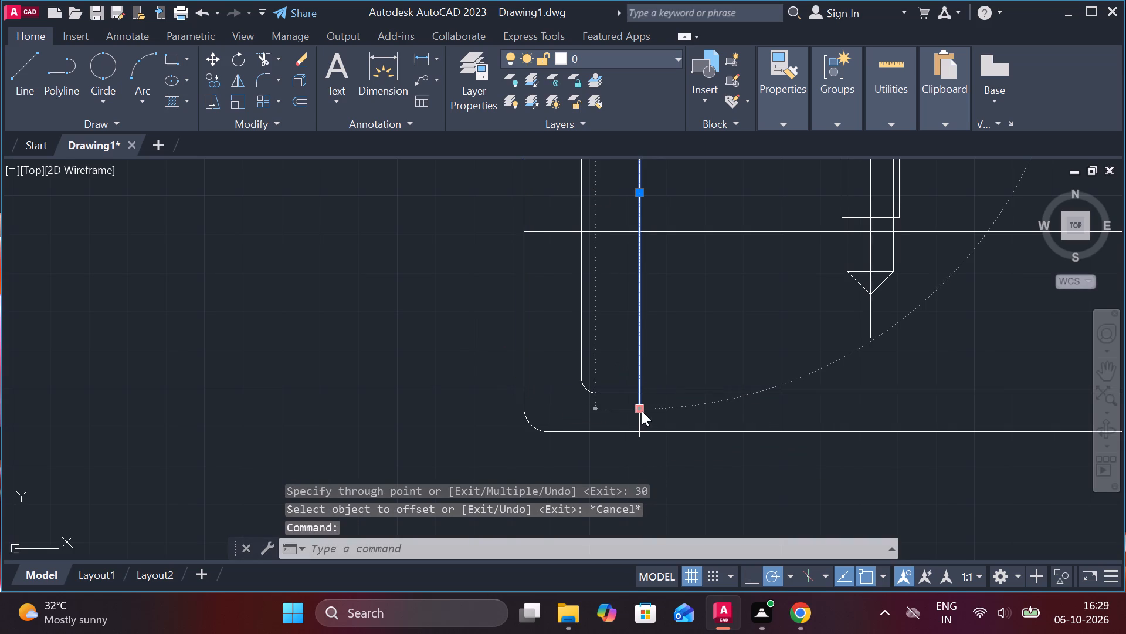
left_click(673, 455)
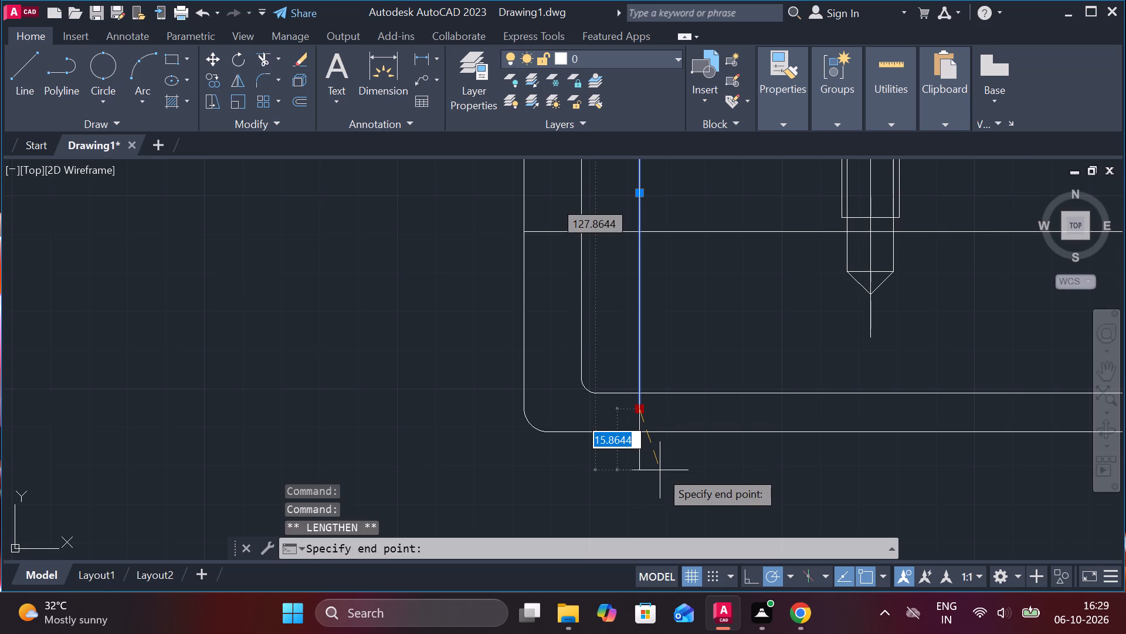
left_click(660, 470)
key("Escape")
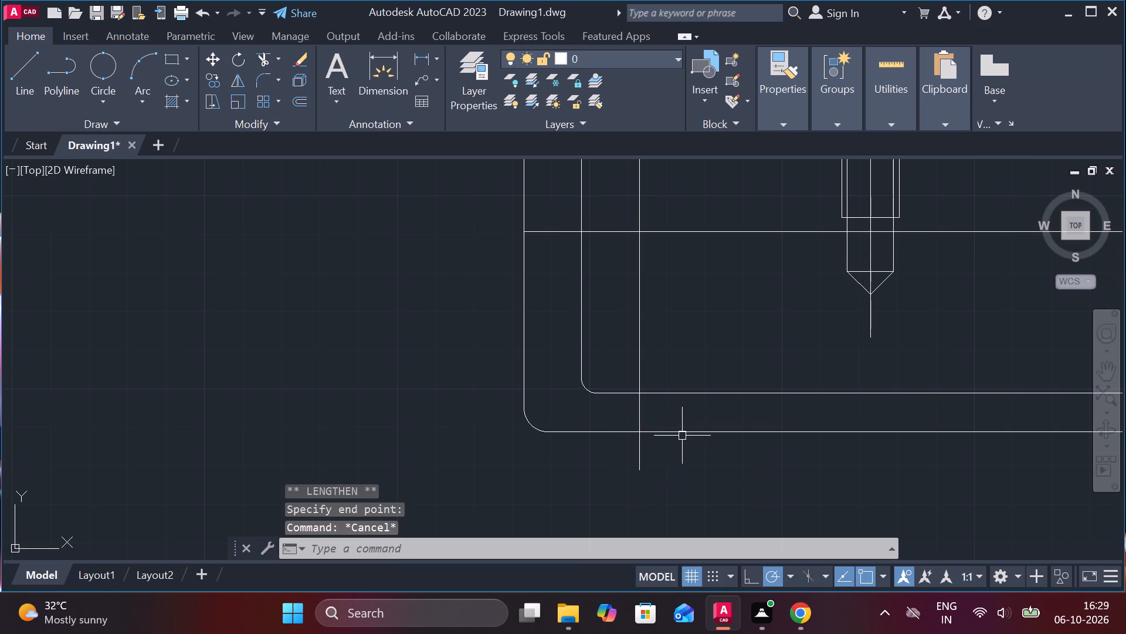
Trim the offset line above and below the foot, and both foot lines beyond it, leaving a closed square foot end.
type("tr")
key("Return")
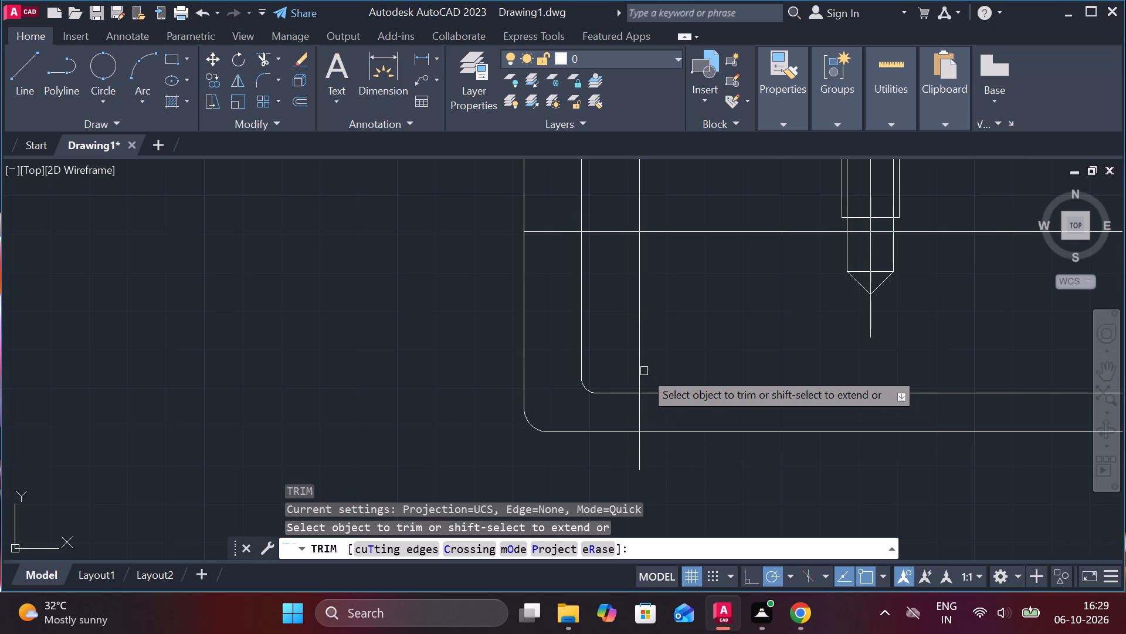
left_click(641, 368)
left_click(642, 447)
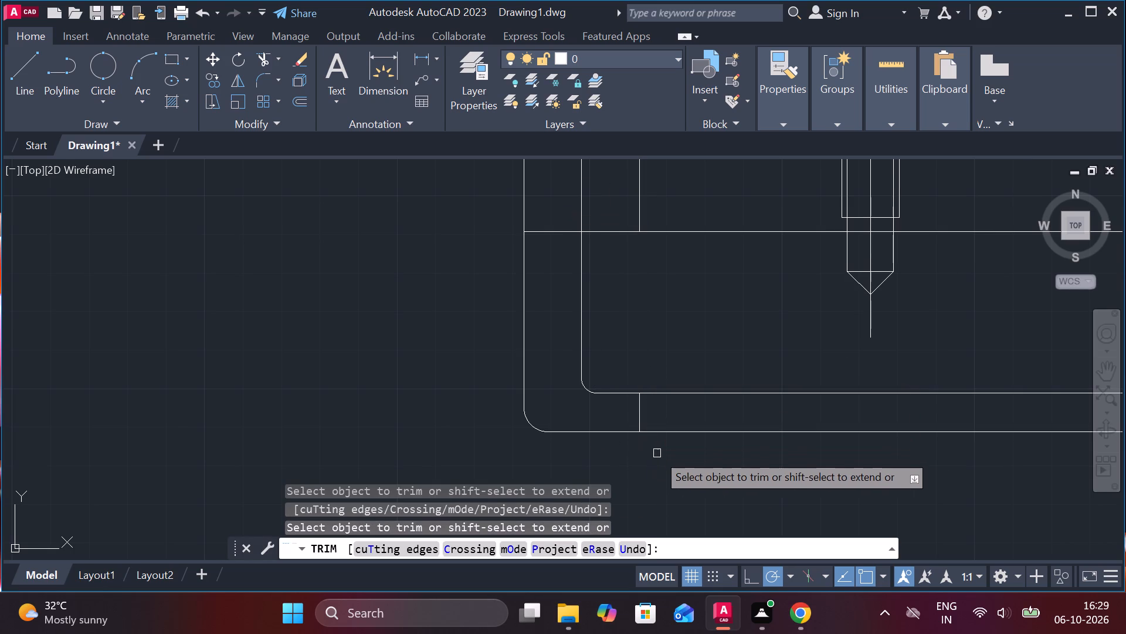
left_click_drag(667, 455, 680, 356)
scroll(677, 350, "down", 3)
scroll(694, 372, "up", 1)
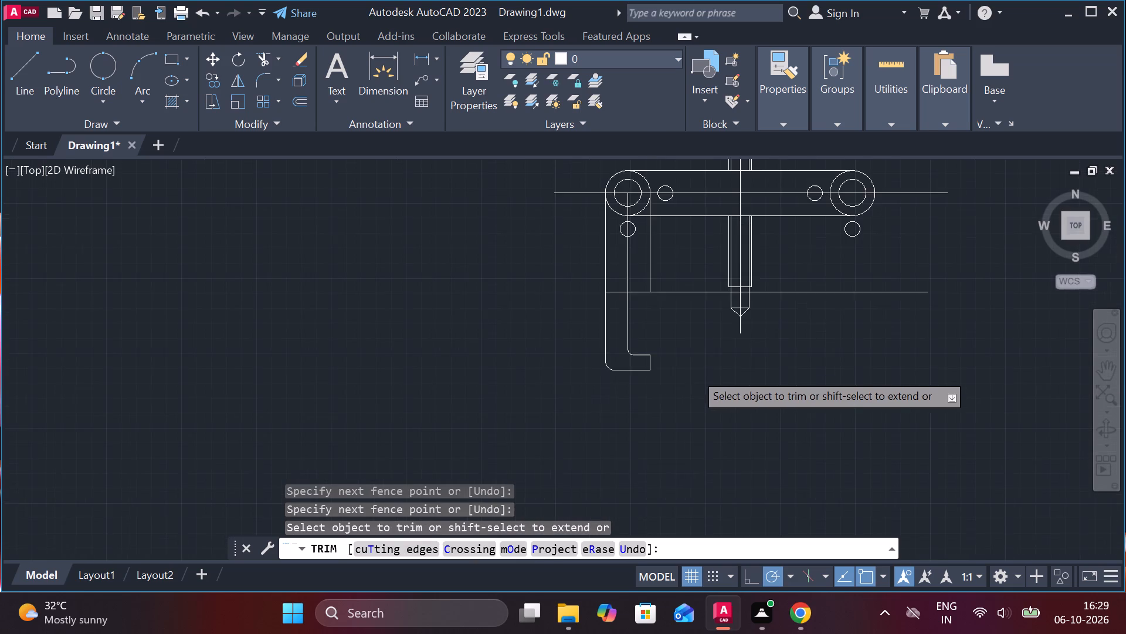
middle_click_drag(685, 360, 734, 444)
scroll(724, 439, "up", 2)
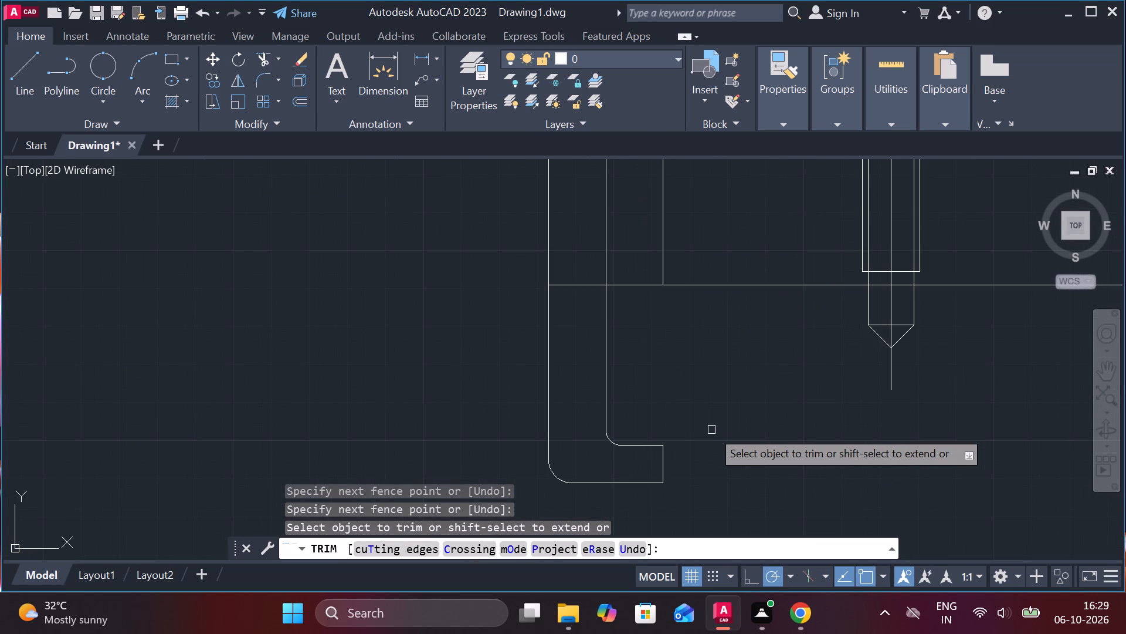
key("Escape")
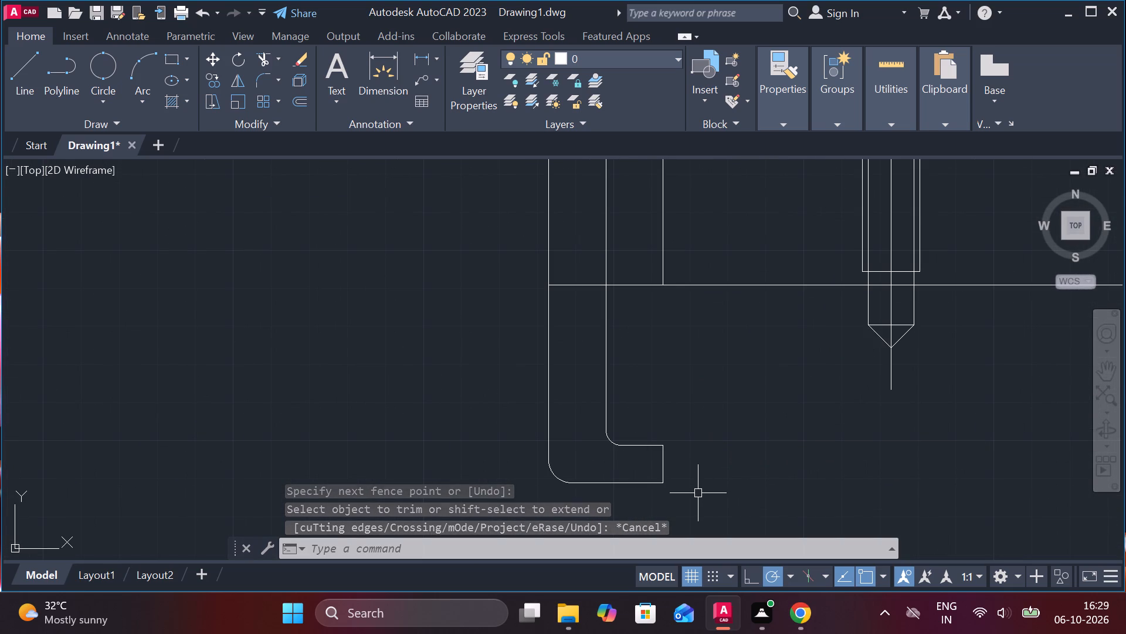
Fillet the outer bottom corner at the tip of the left leg's foot with radius 10.
key("f")
key("Return")
key("r")
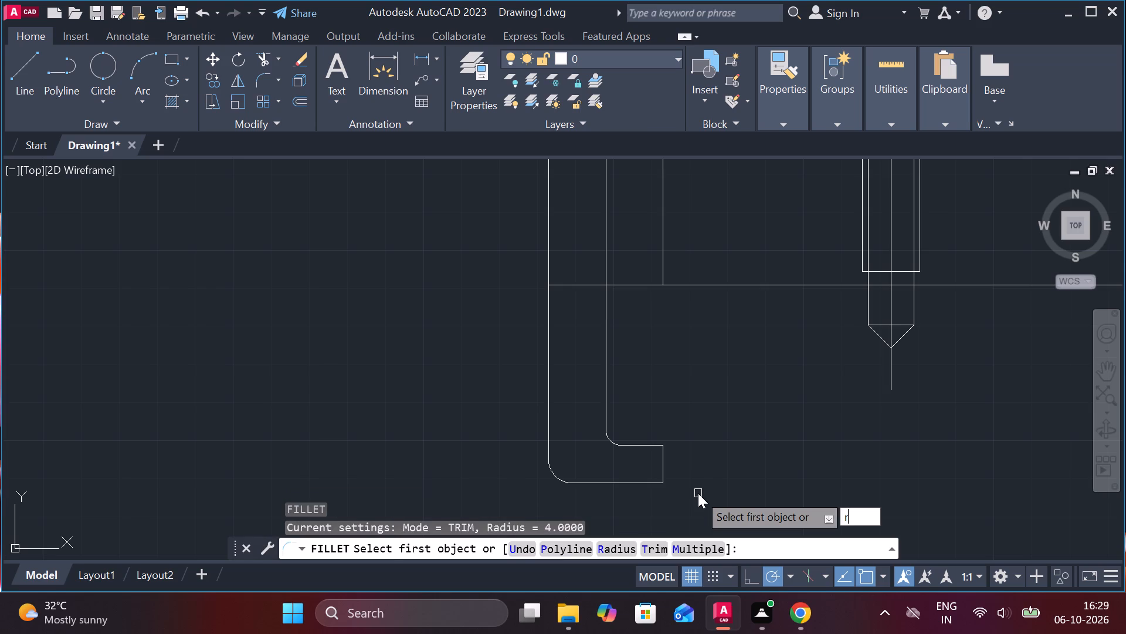
key("Return")
type("10")
key("Return")
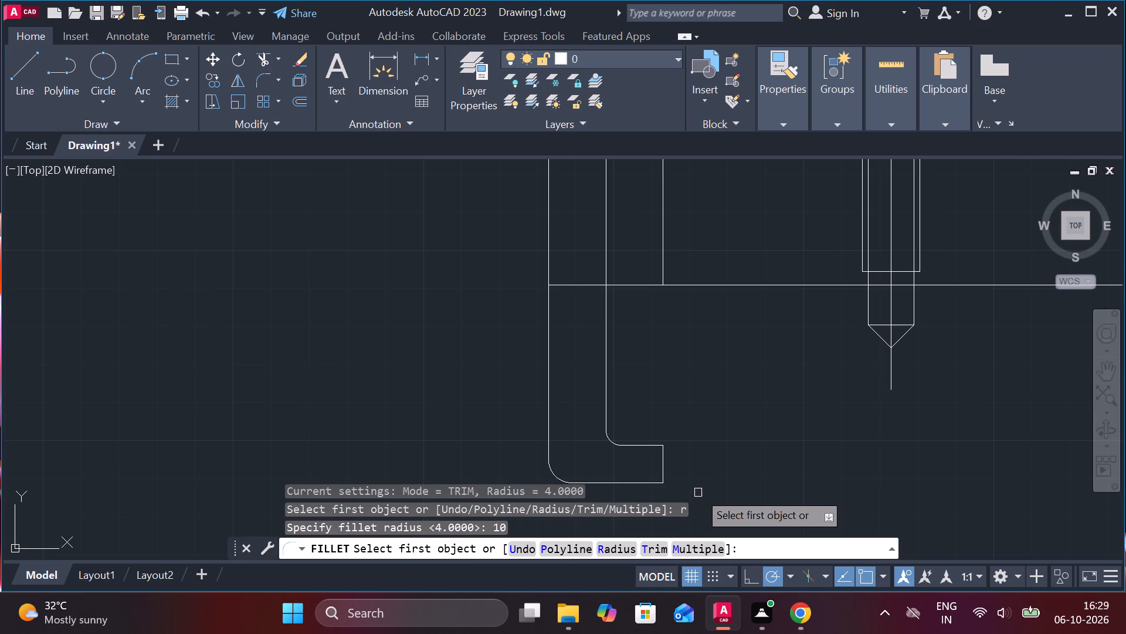
scroll(691, 461, "up", 1)
middle_click_drag(678, 470, 729, 394)
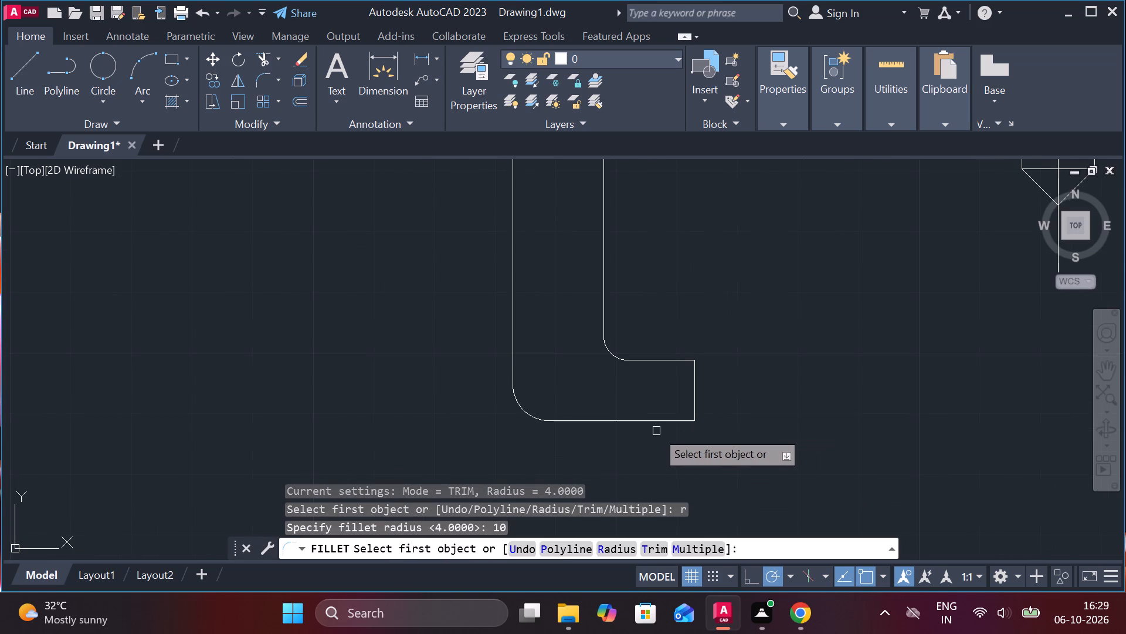
left_click_drag(654, 424, 661, 421)
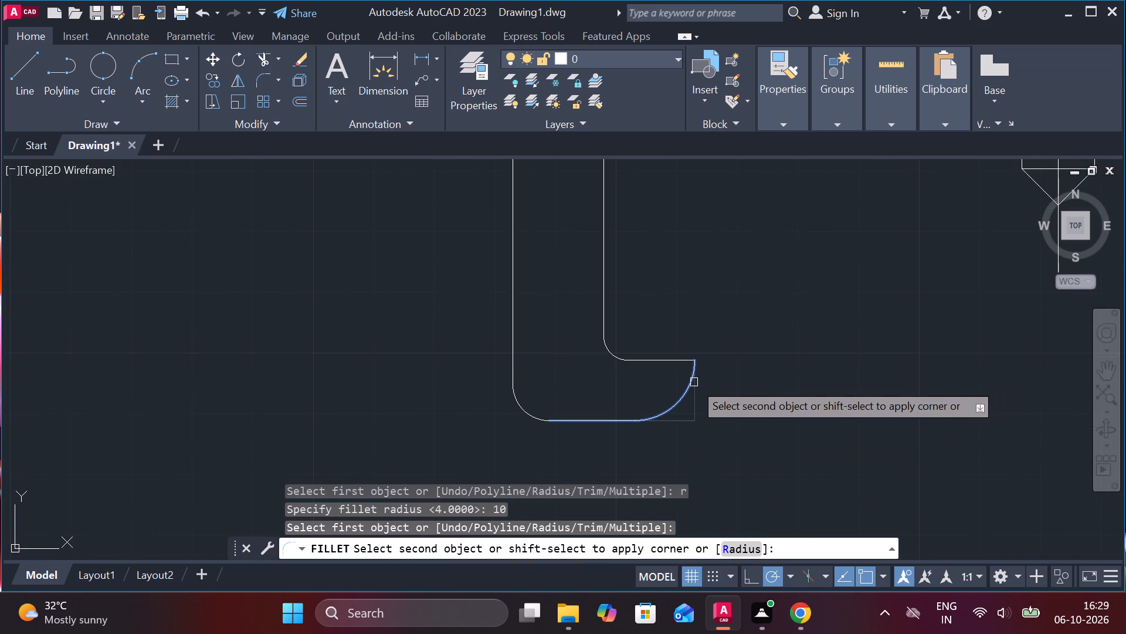
left_click(694, 382)
Draw a line at 70° from where the leg's inner vertical line meets the horizontal line, up past the link's lower edge.
scroll(729, 376, "down", 3)
middle_click_drag(775, 376, 774, 379)
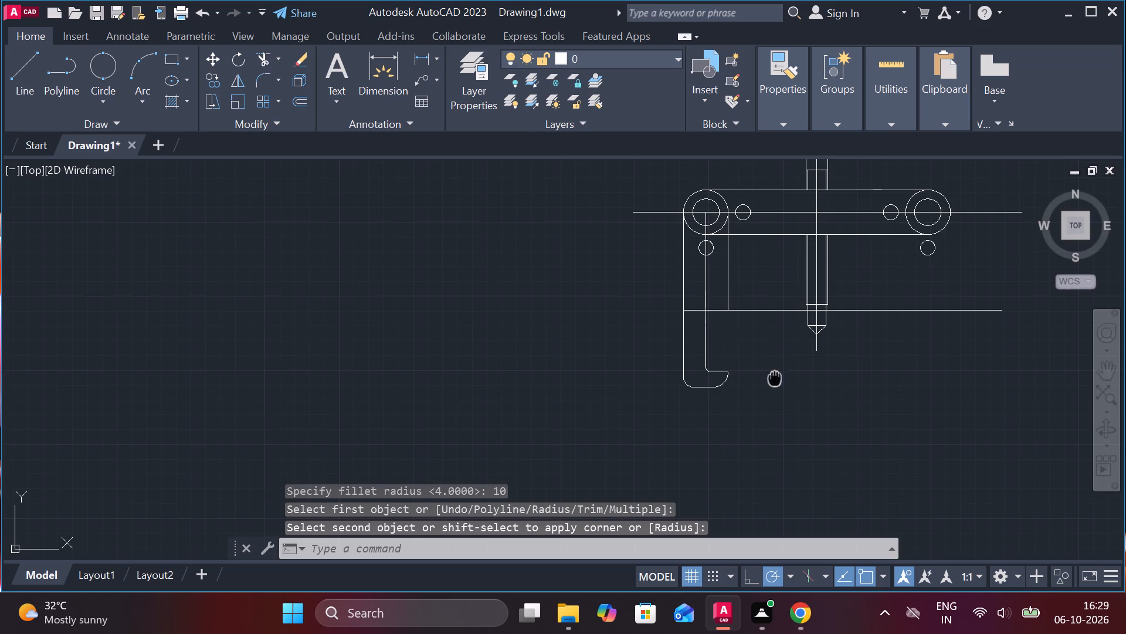
middle_click_drag(774, 379, 711, 427)
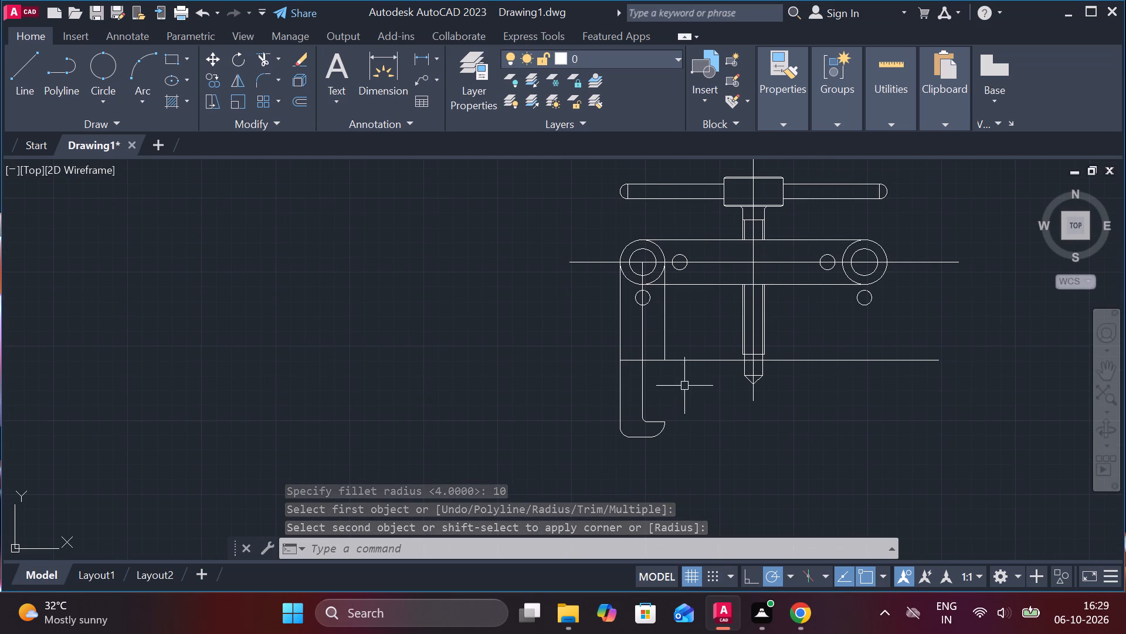
scroll(691, 394, "up", 2)
middle_click_drag(703, 399, 703, 452)
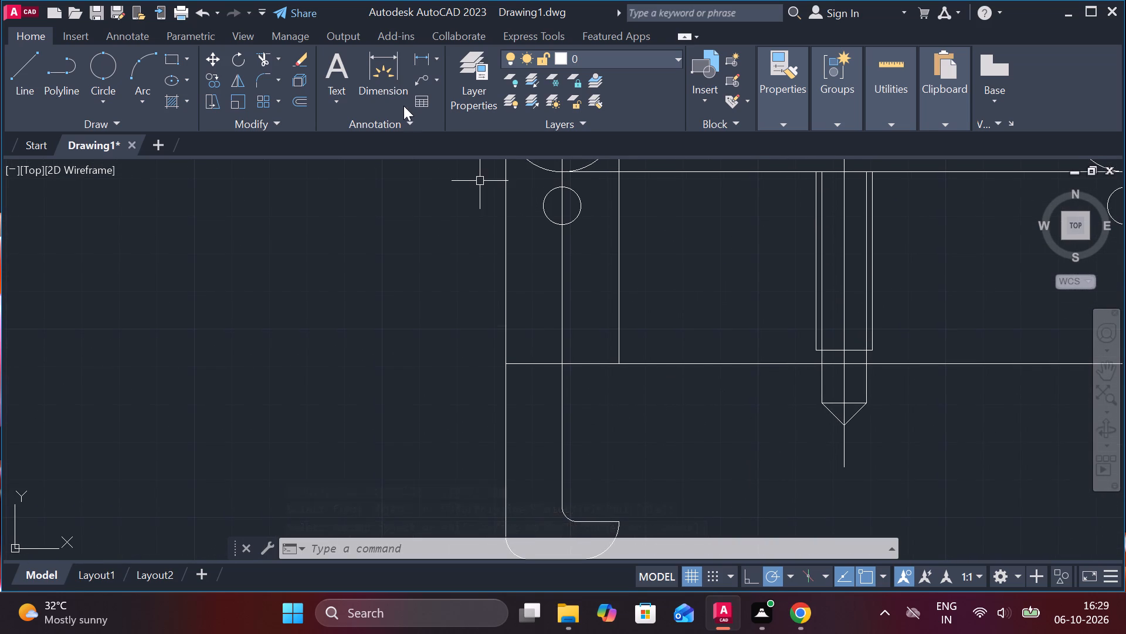
left_click(25, 67)
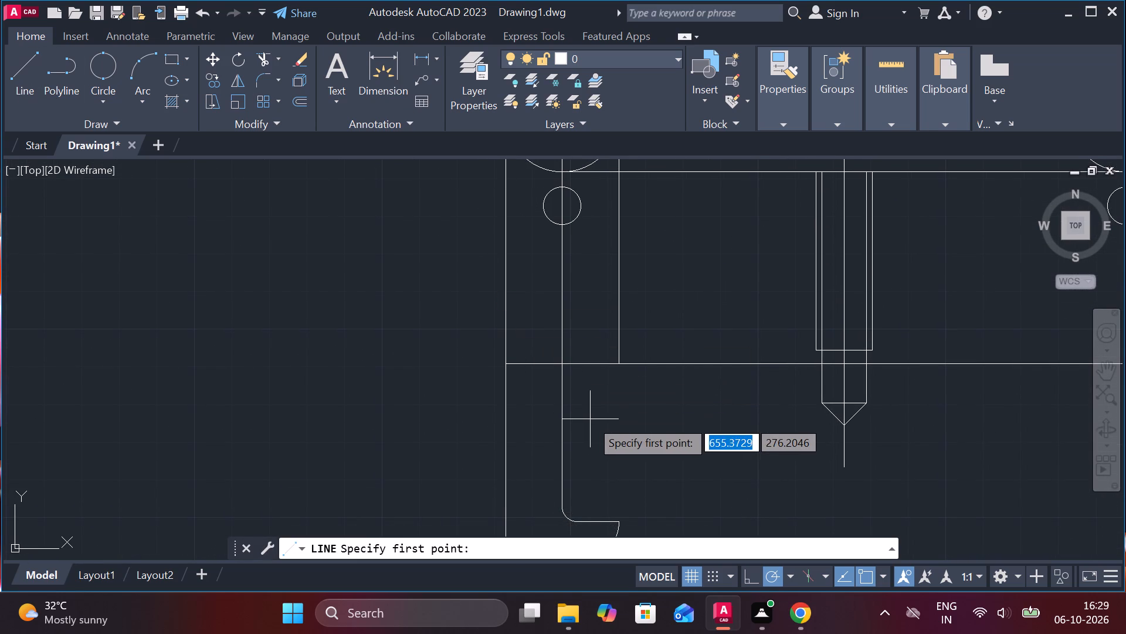
left_click(564, 366)
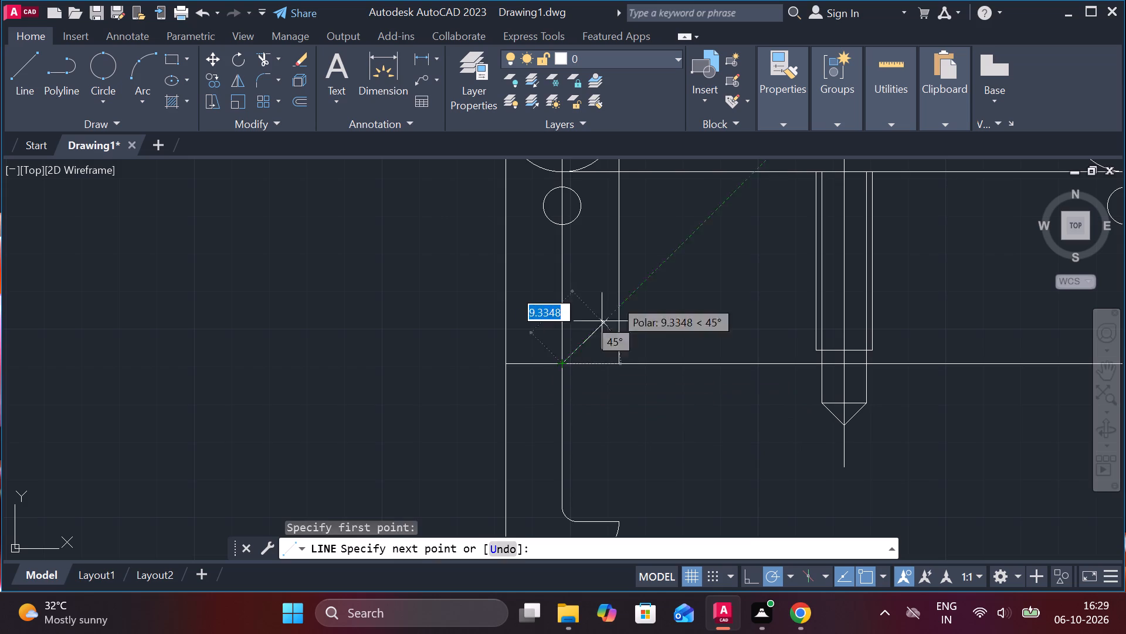
middle_click_drag(642, 254, 613, 423)
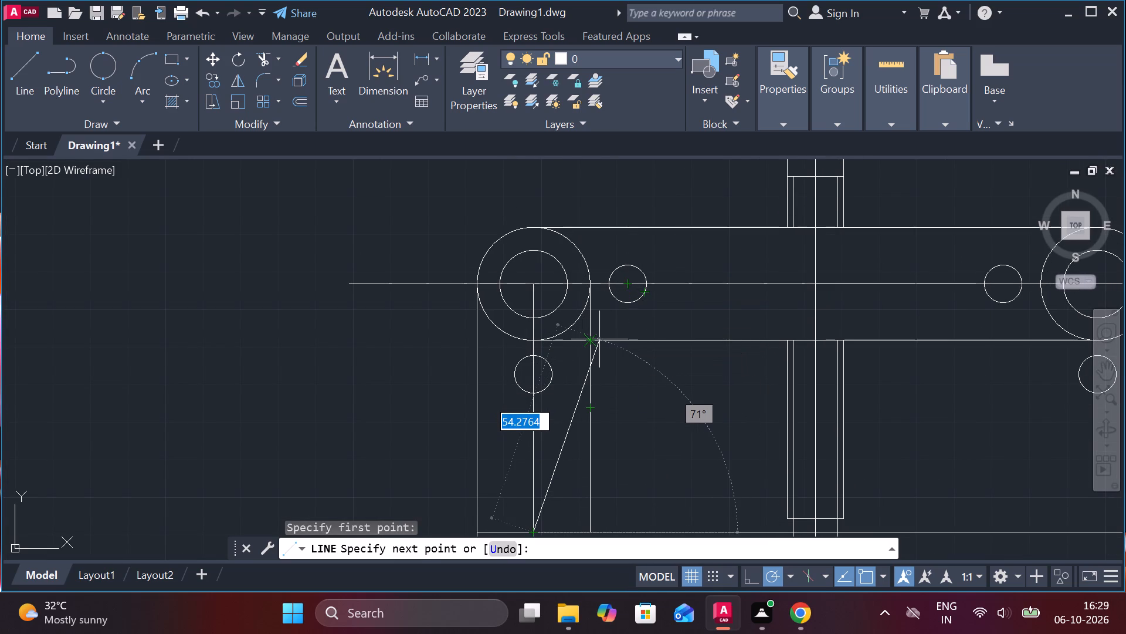
key("Tab")
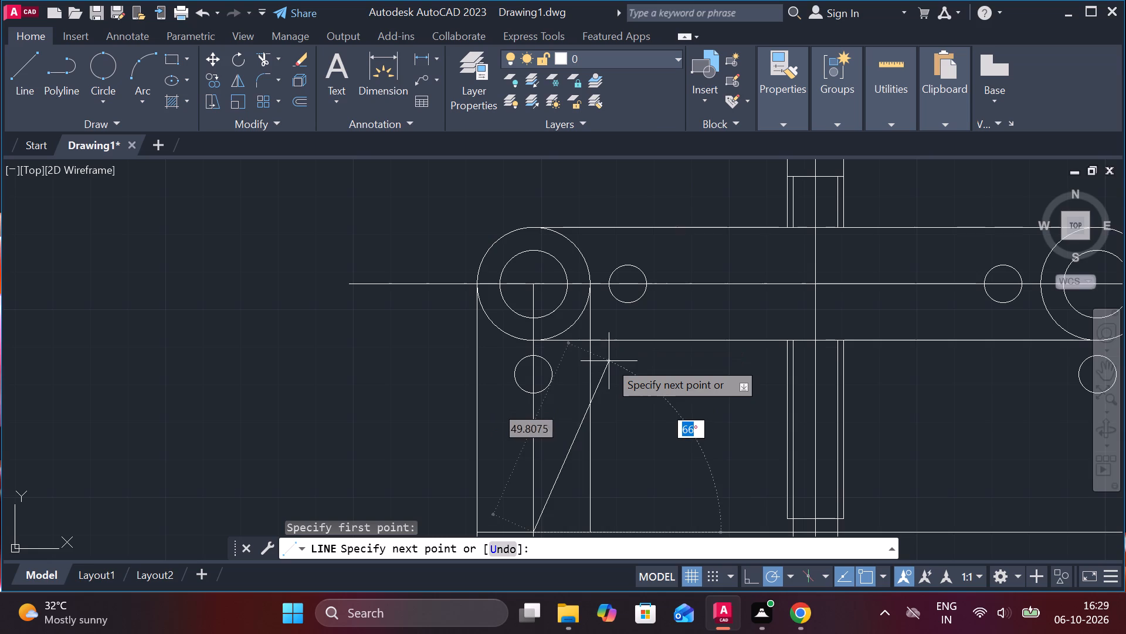
scroll(608, 343, "up", 2)
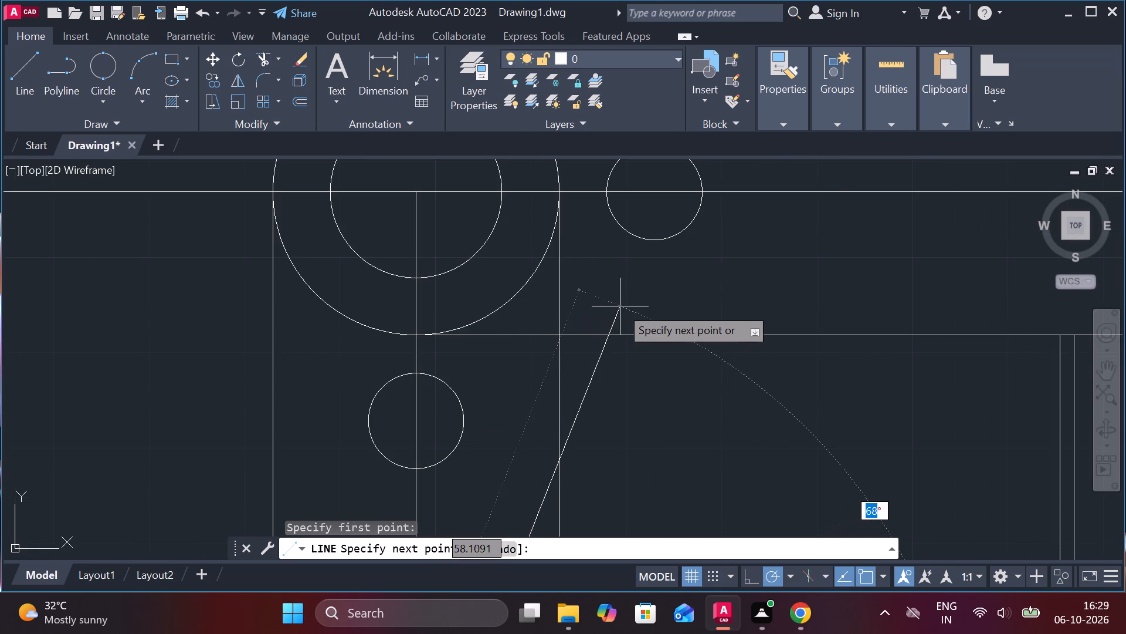
type("70")
key("Return")
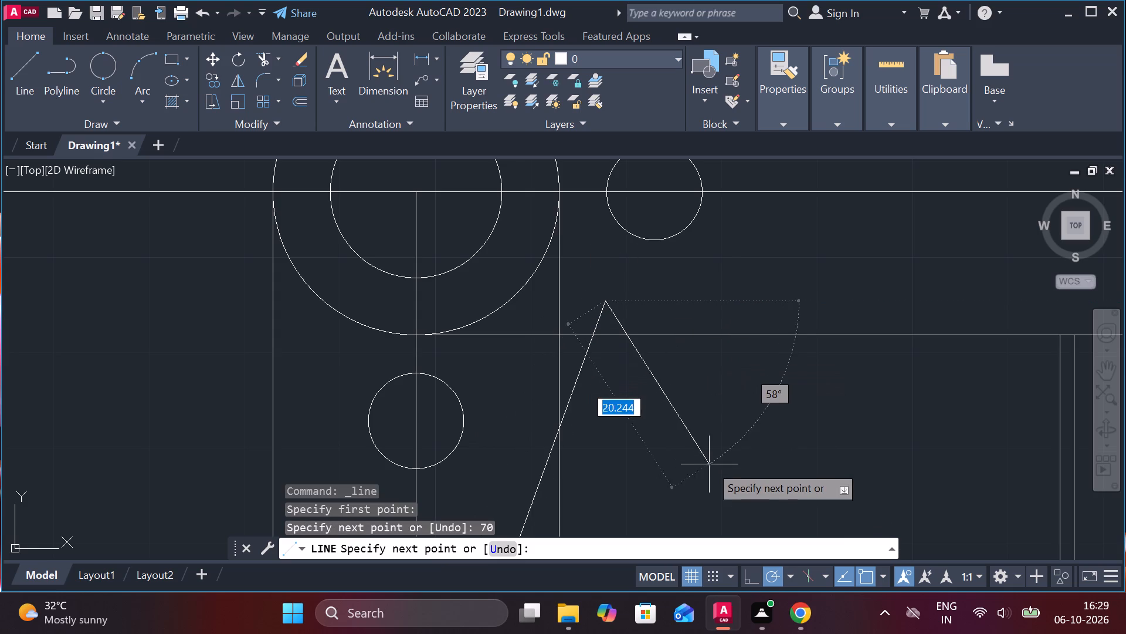
key("Escape")
Trim the sloped line above the link's lower edge, and trim away the vertical line tangent to the left pivot's inward side.
type("tr")
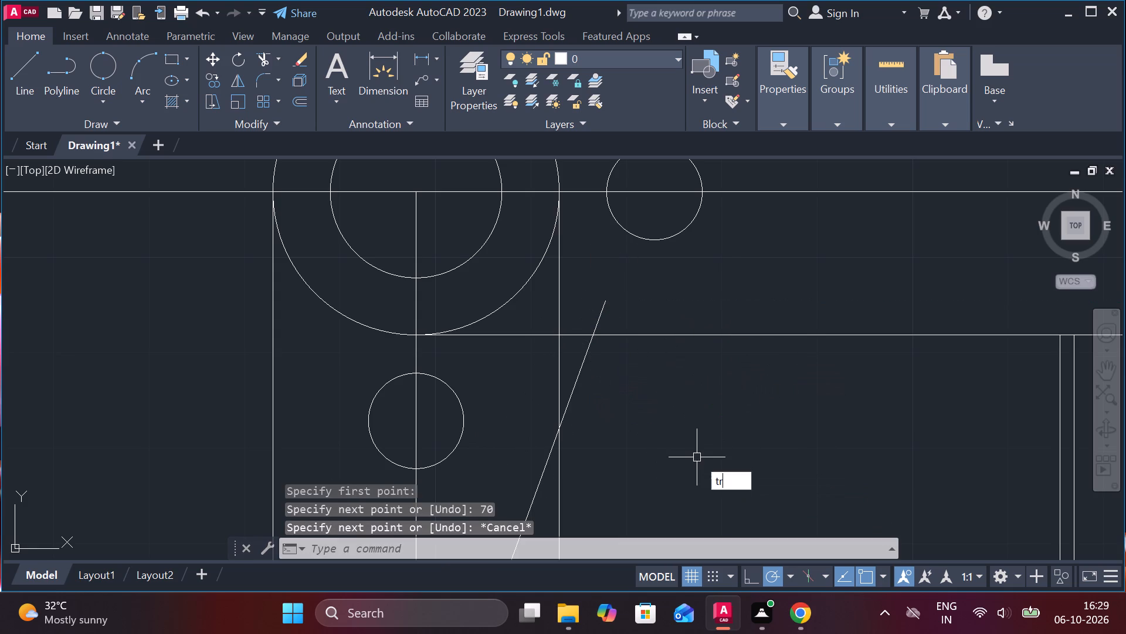
key("space")
left_click(603, 306)
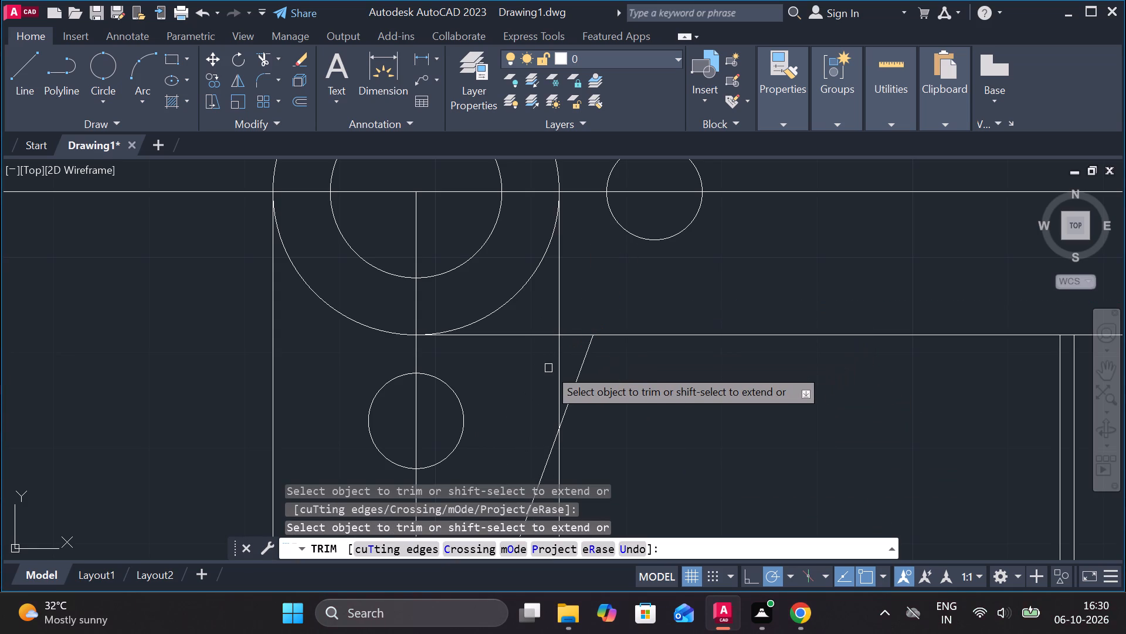
scroll(548, 368, "down", 2)
scroll(557, 427, "down", 2)
middle_click_drag(567, 429, 567, 430)
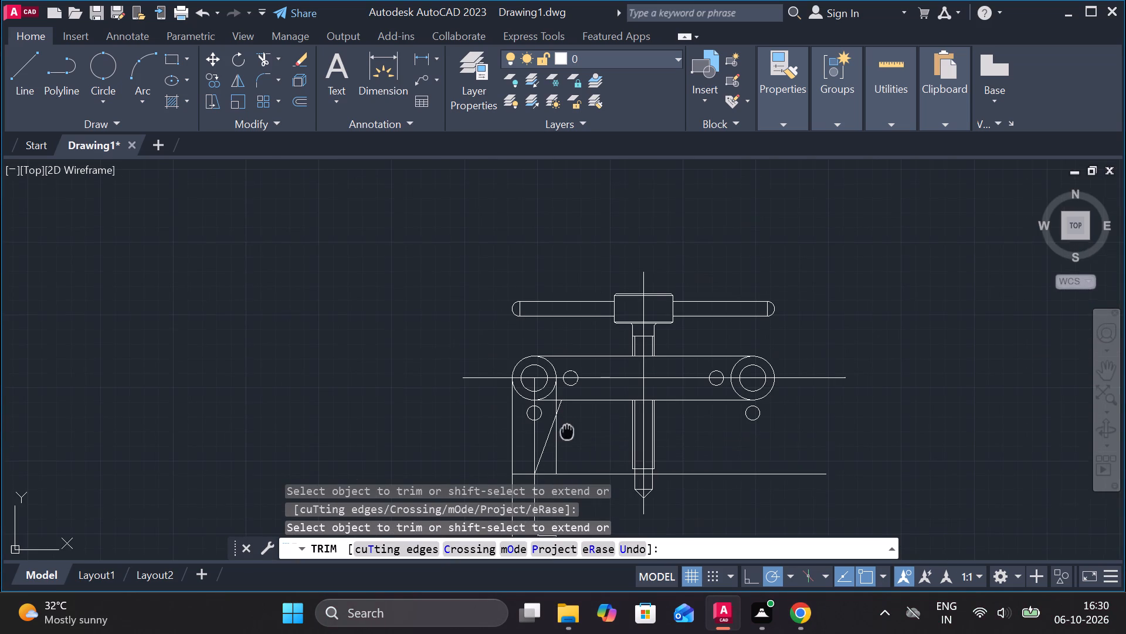
middle_click_drag(567, 430, 567, 409)
left_click(559, 426)
scroll(555, 400, "up", 3)
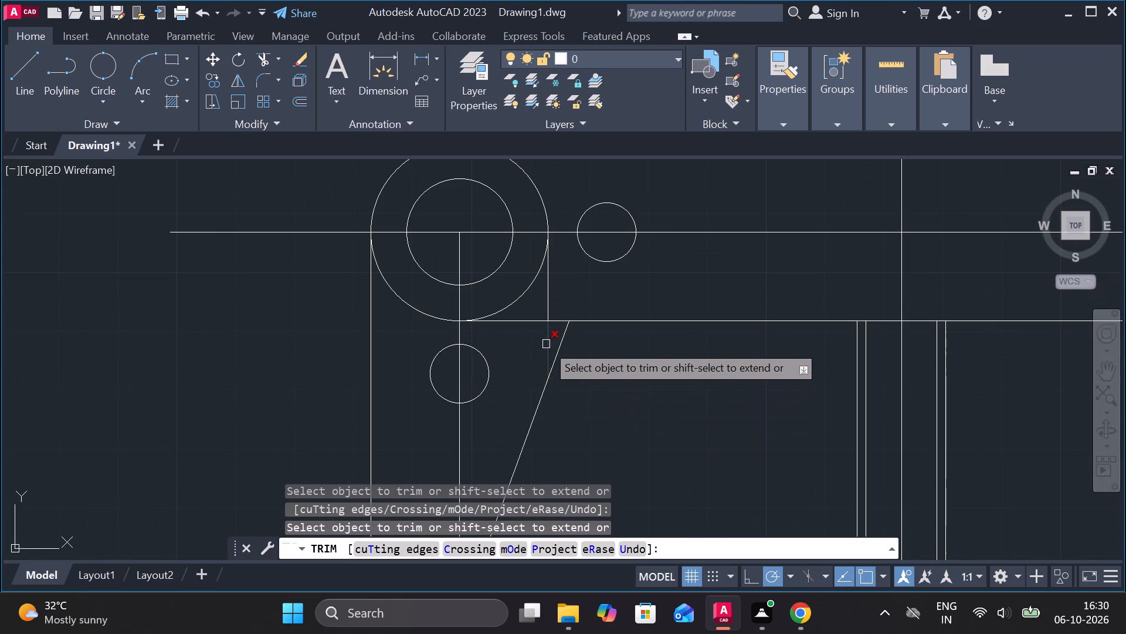
left_click(546, 344)
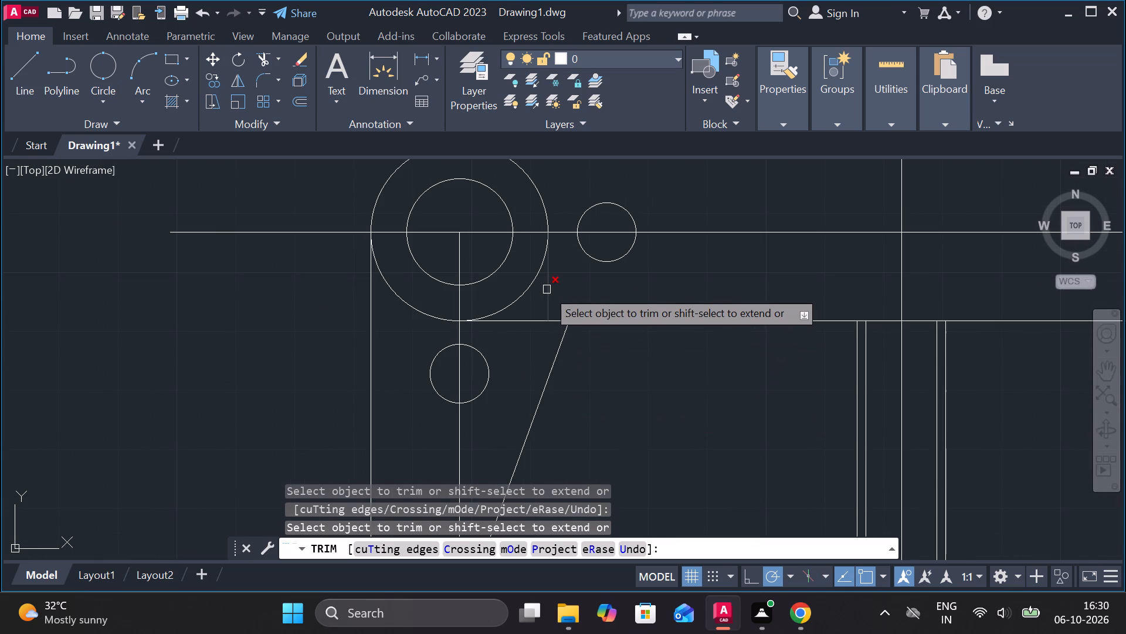
left_click(547, 289)
Trim the leg's inner vertical line between the small hole and the slope's start, and the horizontal line's piece inside the leg.
scroll(601, 386, "down", 4)
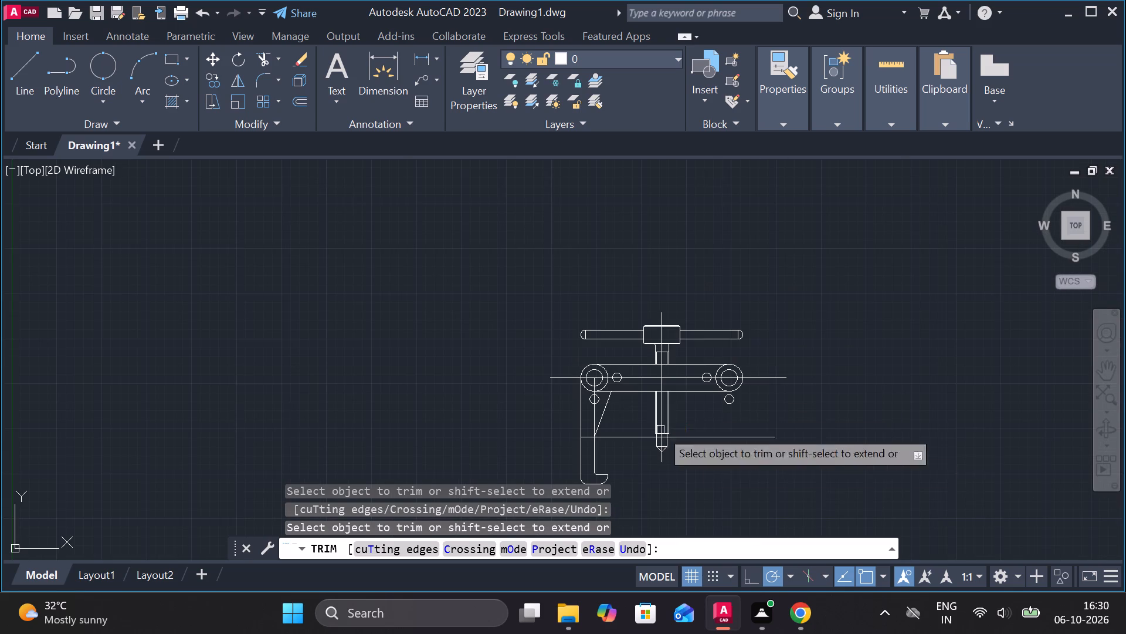
scroll(615, 448, "up", 3)
middle_click_drag(614, 439, 623, 380)
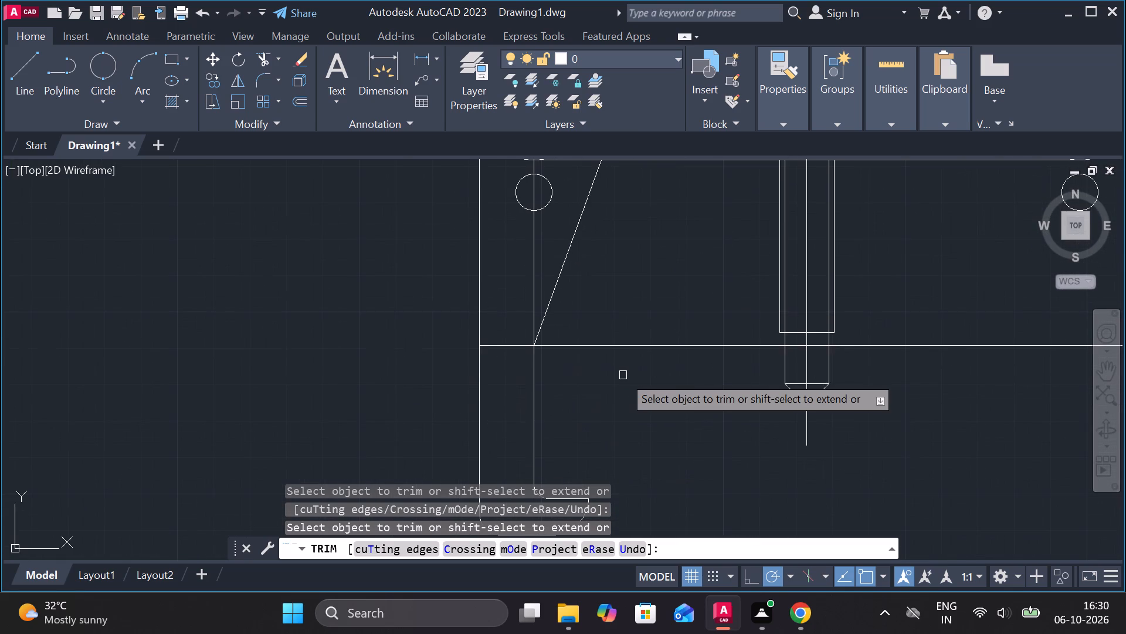
left_click(536, 275)
left_click(523, 349)
Trim away the remaining vertical line segments through the small hole and the left pivot circles.
scroll(554, 382, "down", 2)
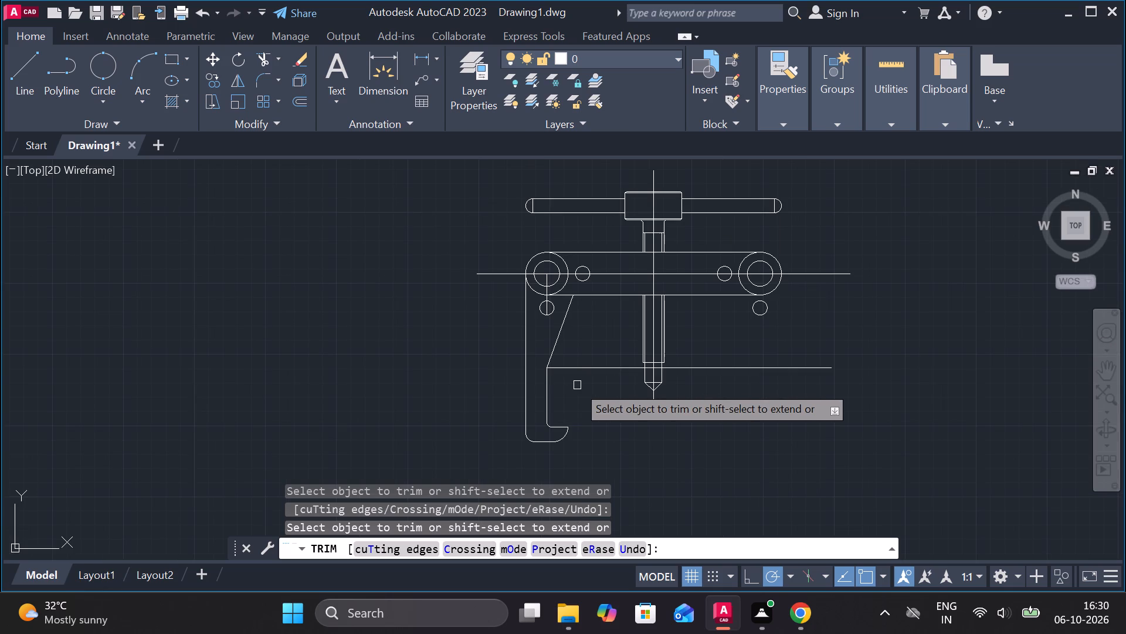
middle_click_drag(578, 385, 615, 464)
scroll(565, 377, "up", 4)
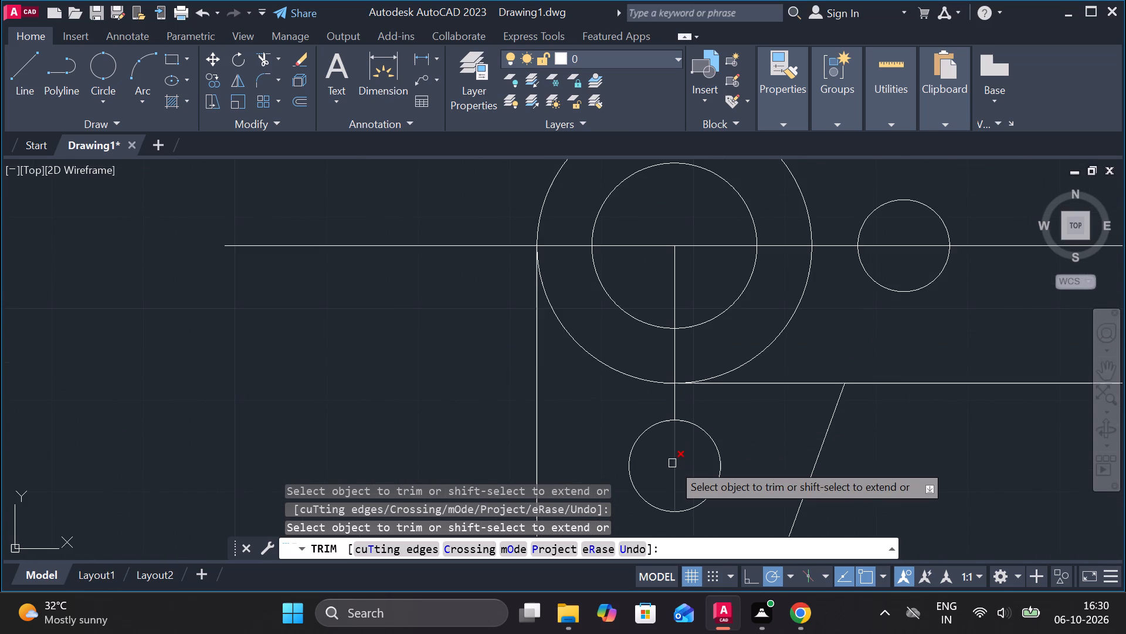
left_click(672, 463)
left_click(674, 409)
left_click(673, 360)
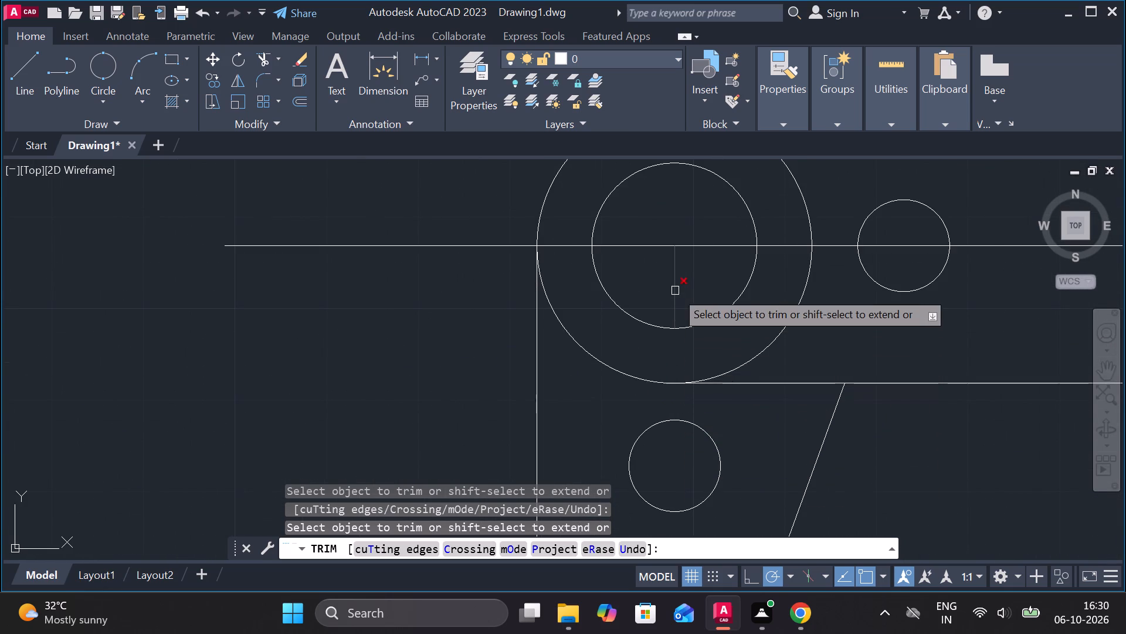
left_click(675, 291)
scroll(645, 291, "down", 3)
middle_click_drag(730, 375, 580, 345)
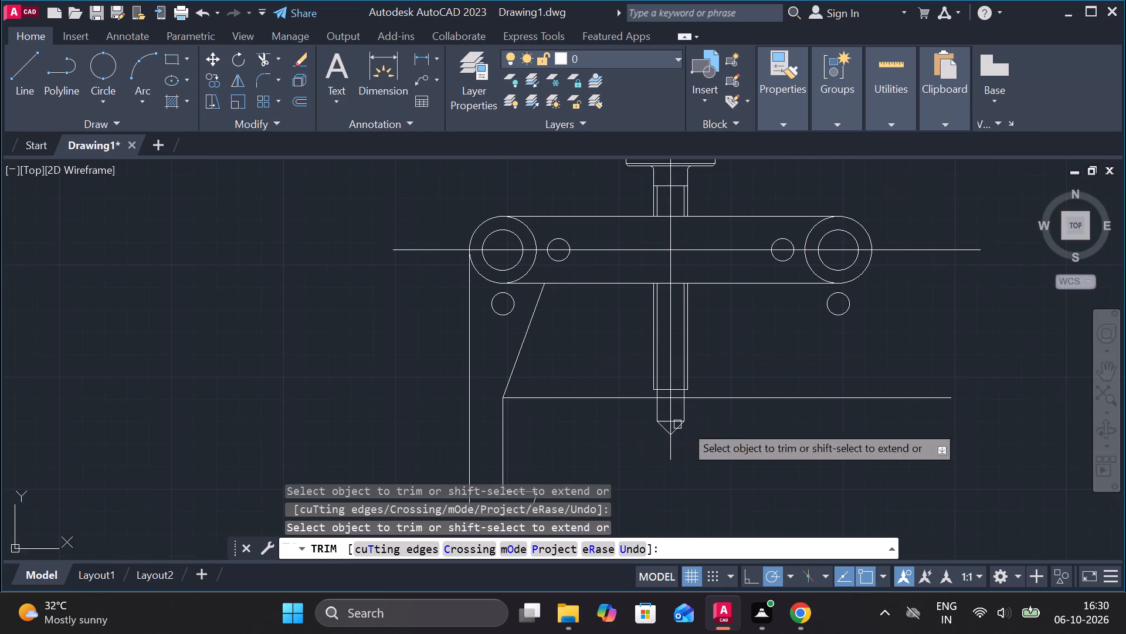
scroll(806, 343, "down", 1)
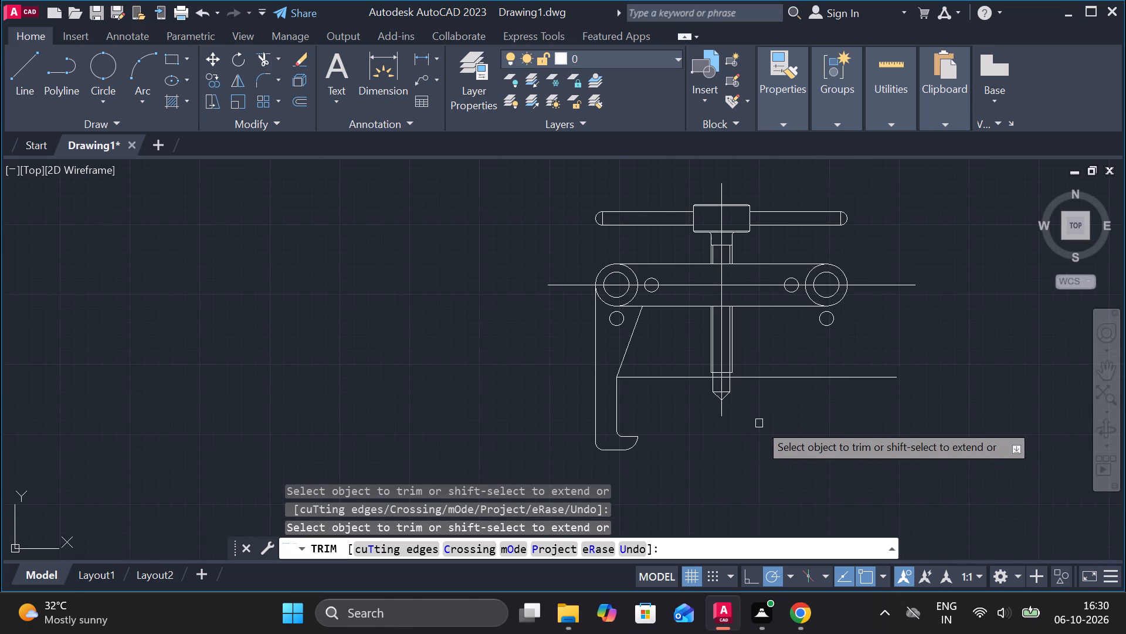
key("Escape")
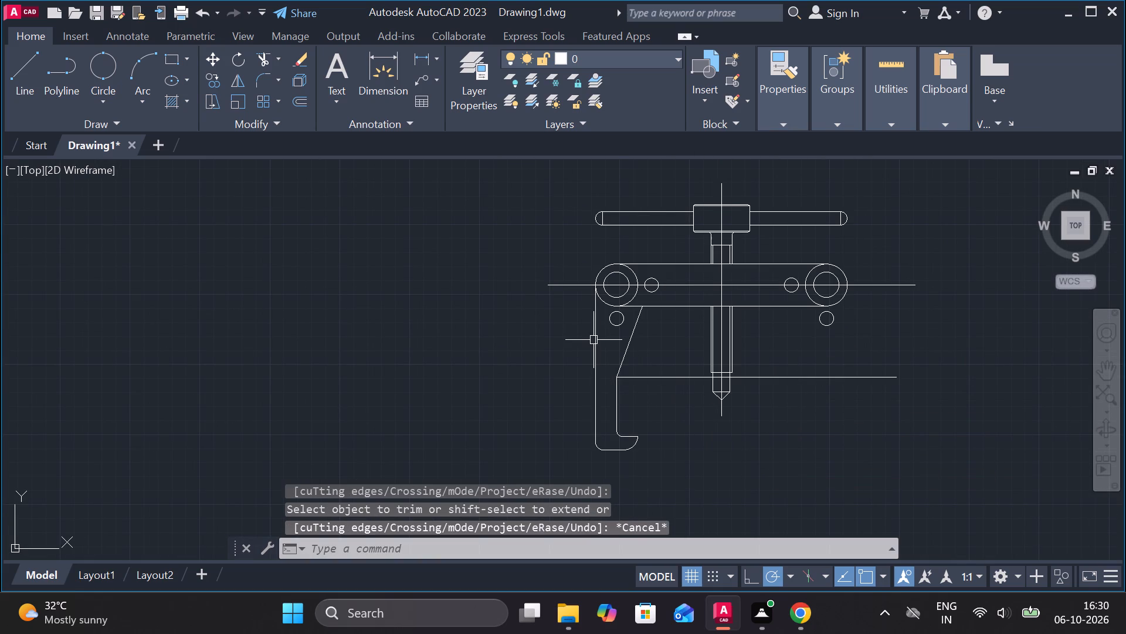
Mirror the complete left leg profile, including its slope and hooked foot, about the shaft's vertical centre line, keeping the original.
left_click(593, 340)
left_click(624, 350)
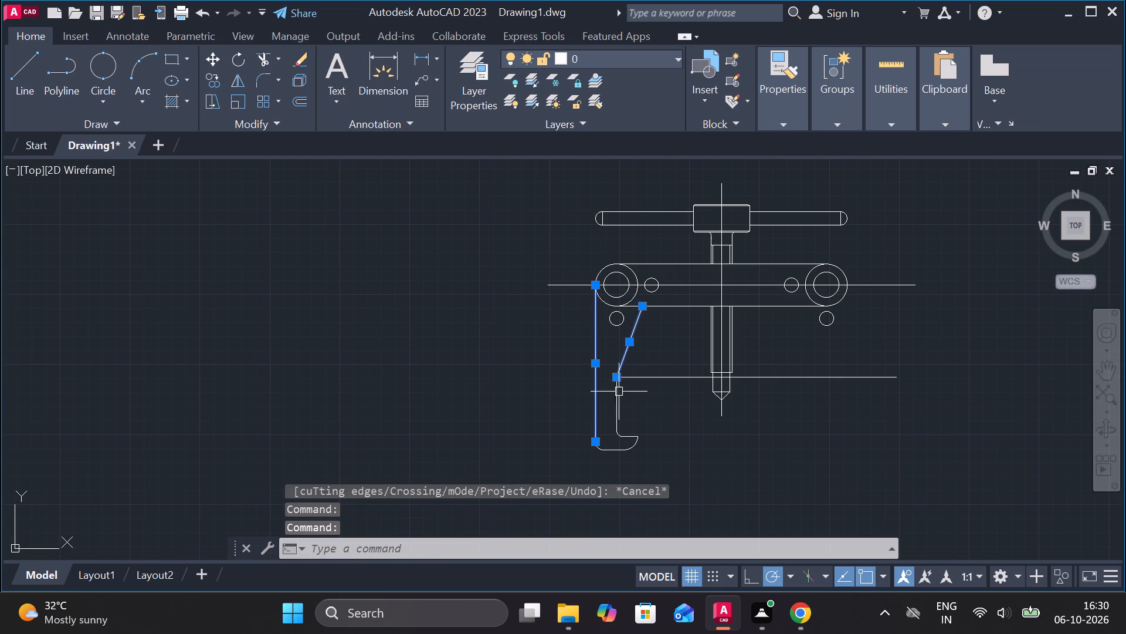
left_click(617, 407)
scroll(643, 445, "up", 2)
left_click_drag(679, 489, 640, 467)
left_click(419, 332)
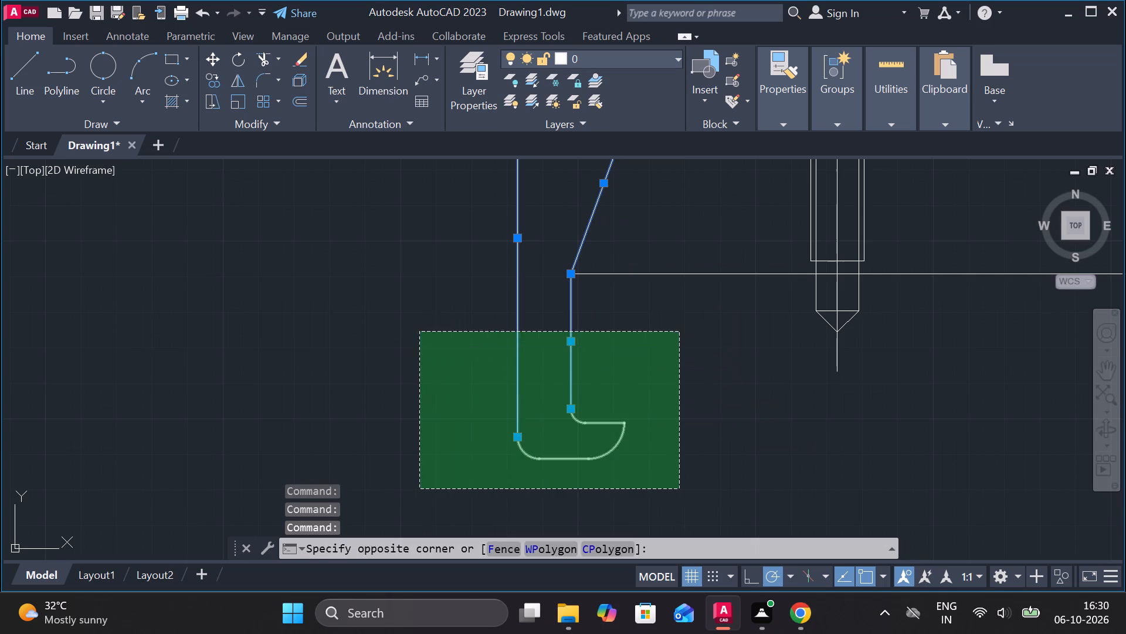
type("mi")
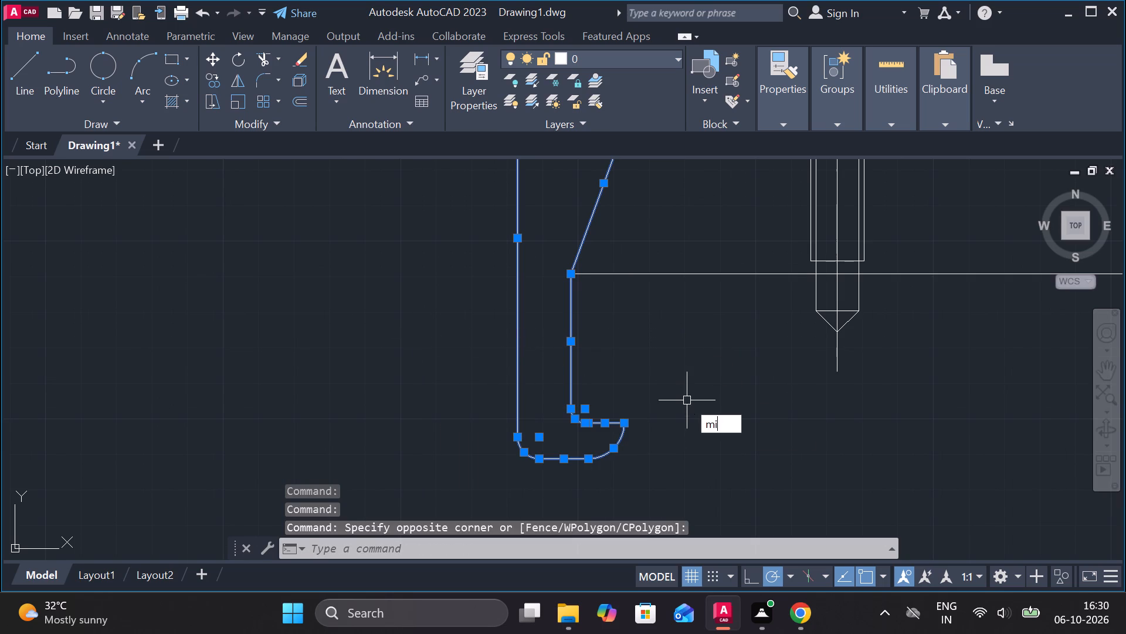
key("Return")
scroll(815, 336, "down", 1)
middle_click_drag(809, 403, 782, 450)
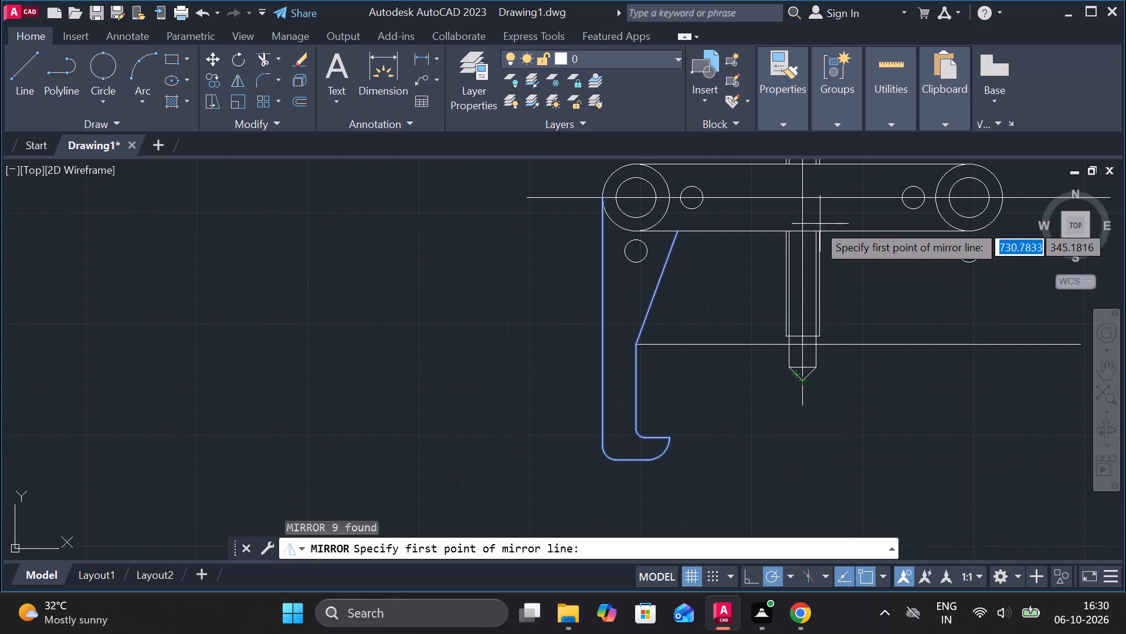
left_click(801, 230)
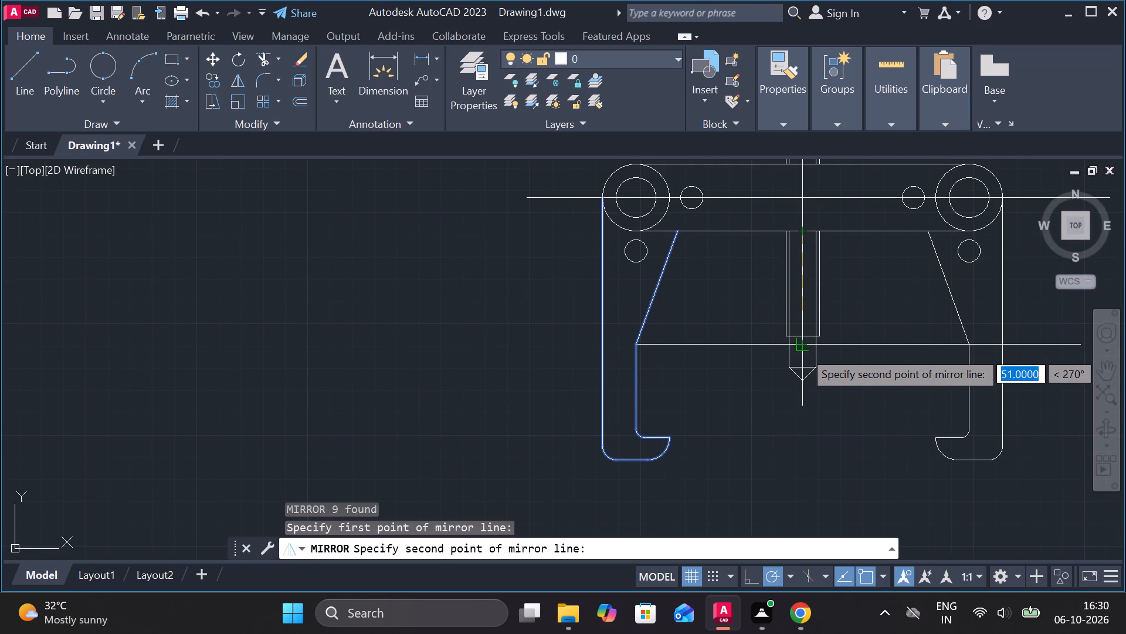
left_click(803, 350)
left_click_drag(838, 417, 803, 350)
Erase the horizontal construction line running between the two legs.
middle_click_drag(813, 350, 789, 350)
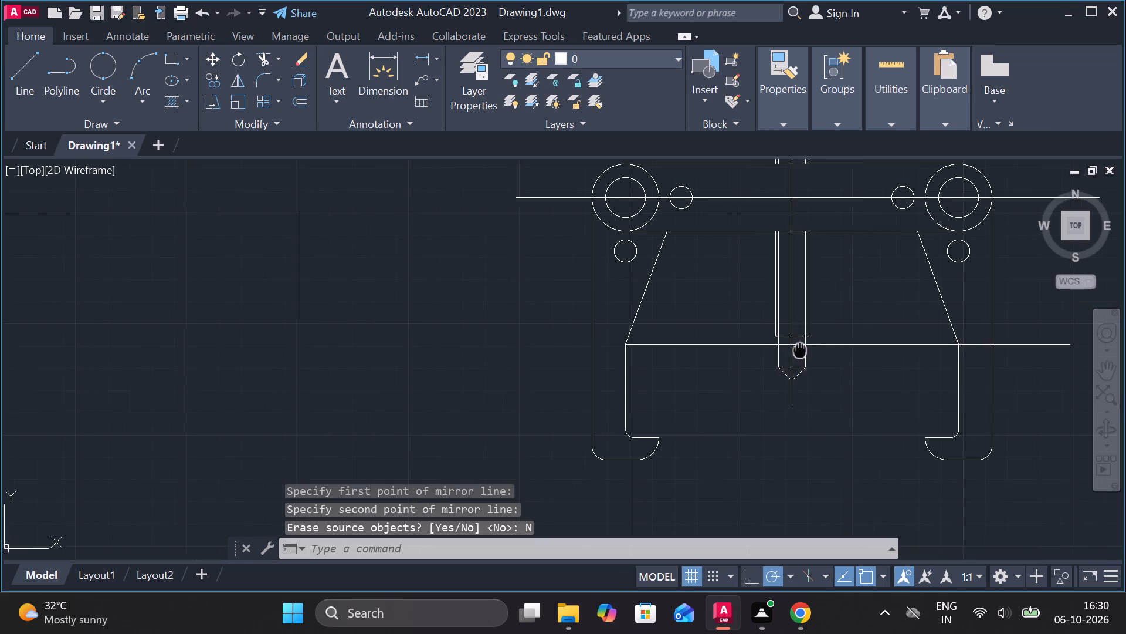
middle_click_drag(789, 350, 656, 346)
left_click(528, 342)
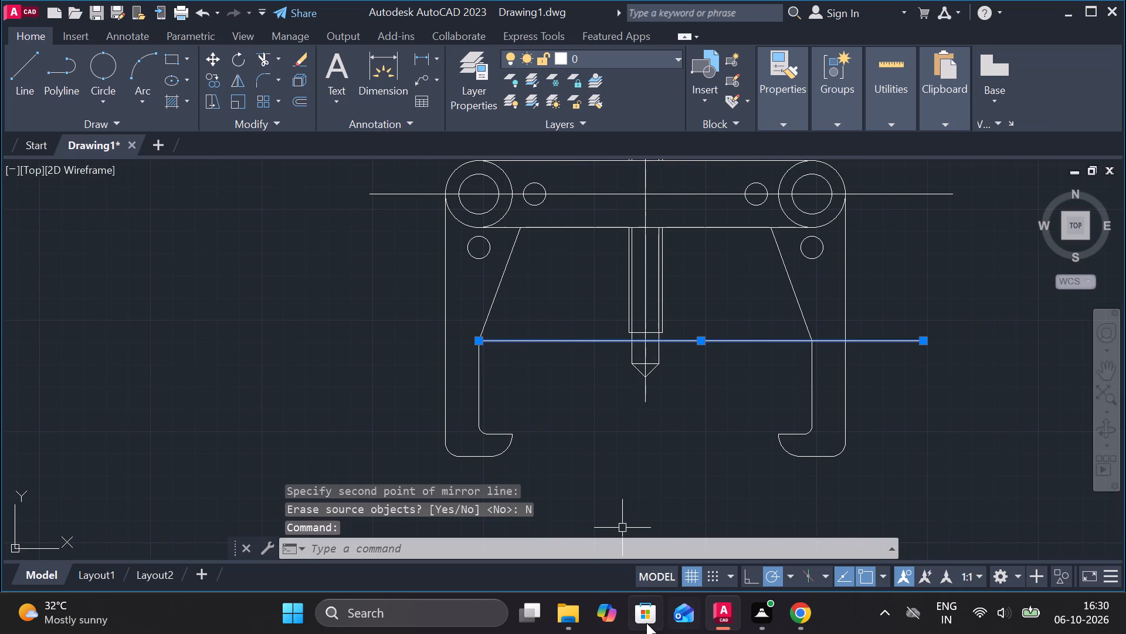
key("e")
key("space")
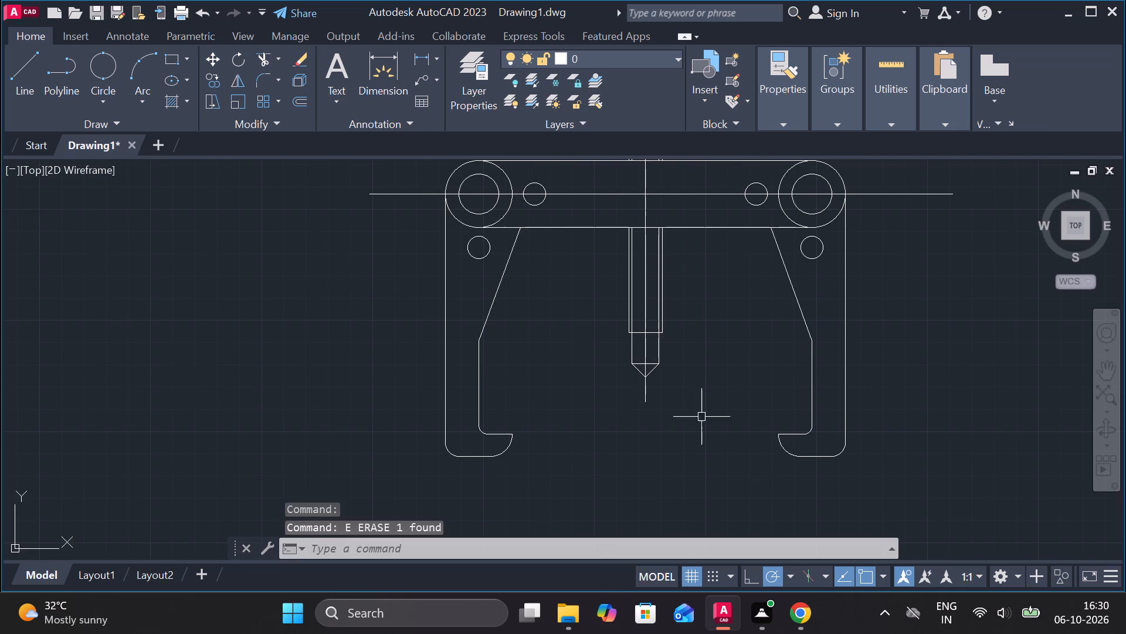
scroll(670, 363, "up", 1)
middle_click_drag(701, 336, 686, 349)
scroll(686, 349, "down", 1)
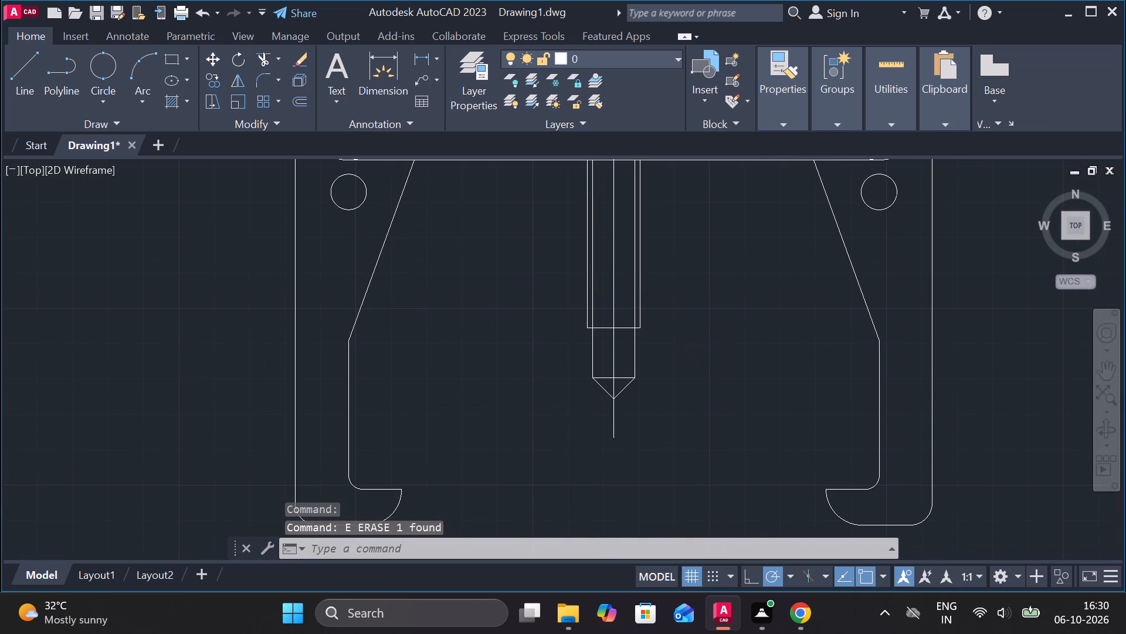
Load the ACAD_ISO02W100 ISO dash linetype into the drawing.
middle_click_drag(686, 349, 601, 433)
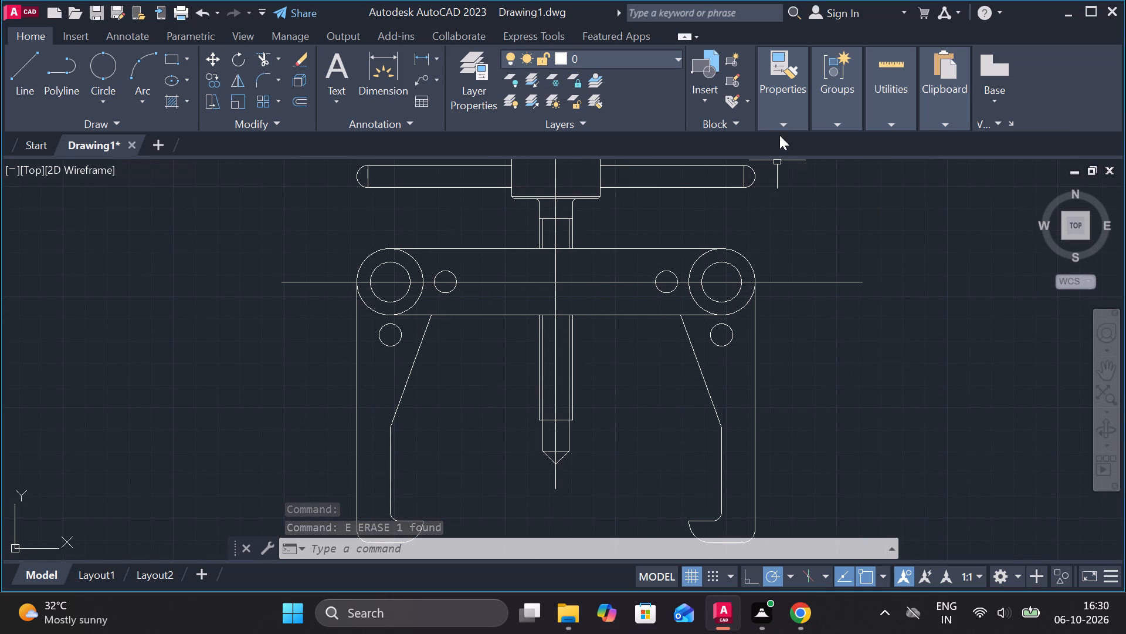
left_click(785, 117)
left_click(907, 184)
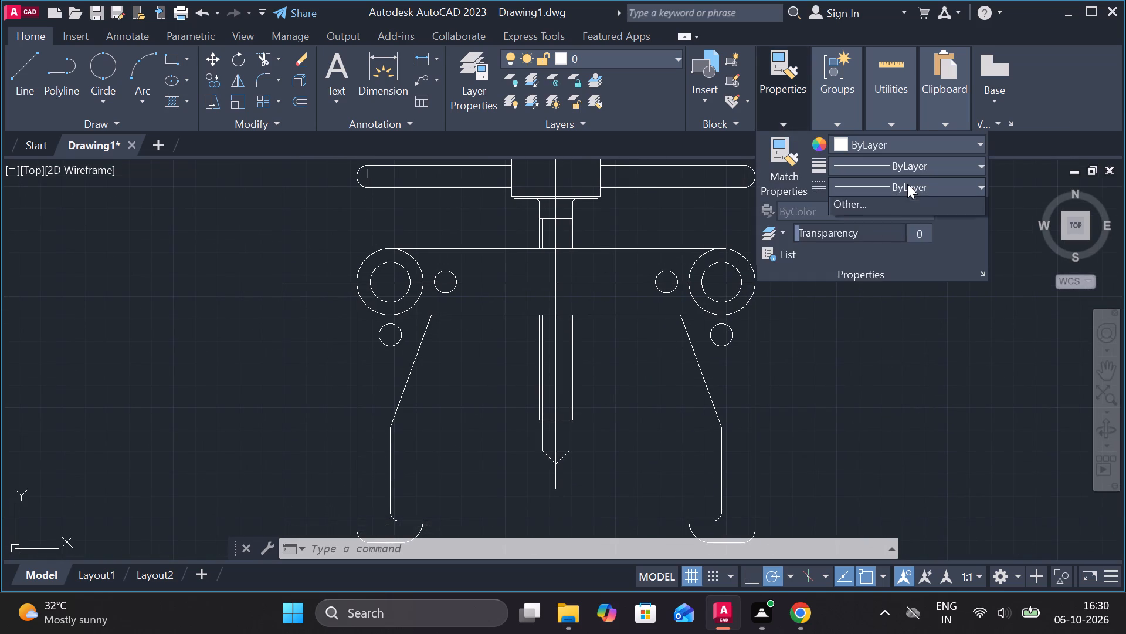
left_click(883, 269)
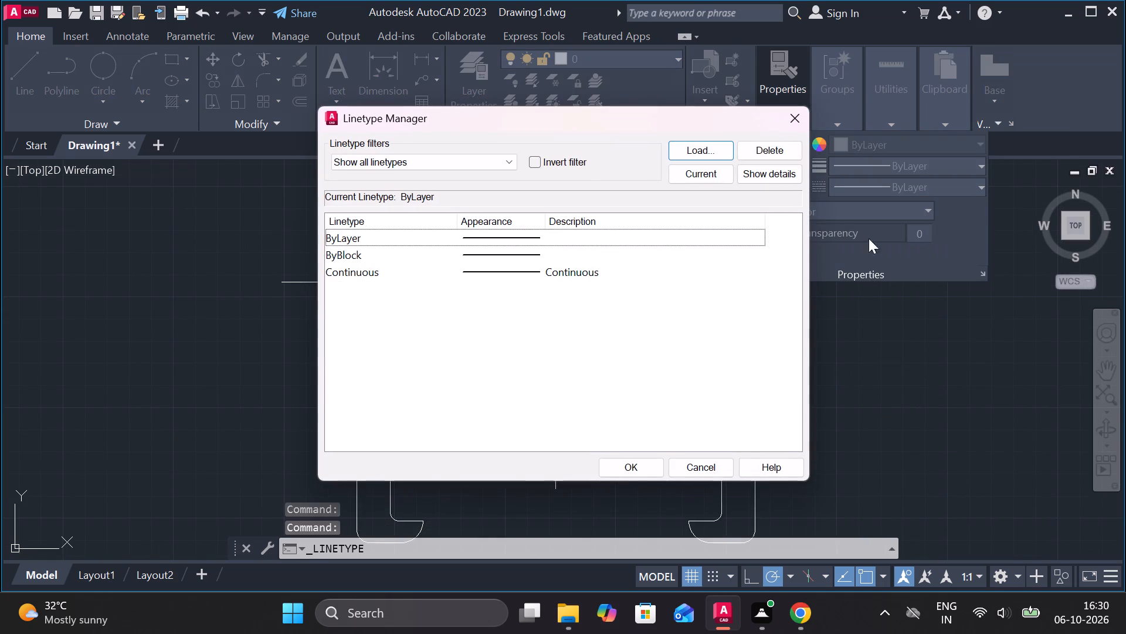
left_click(700, 156)
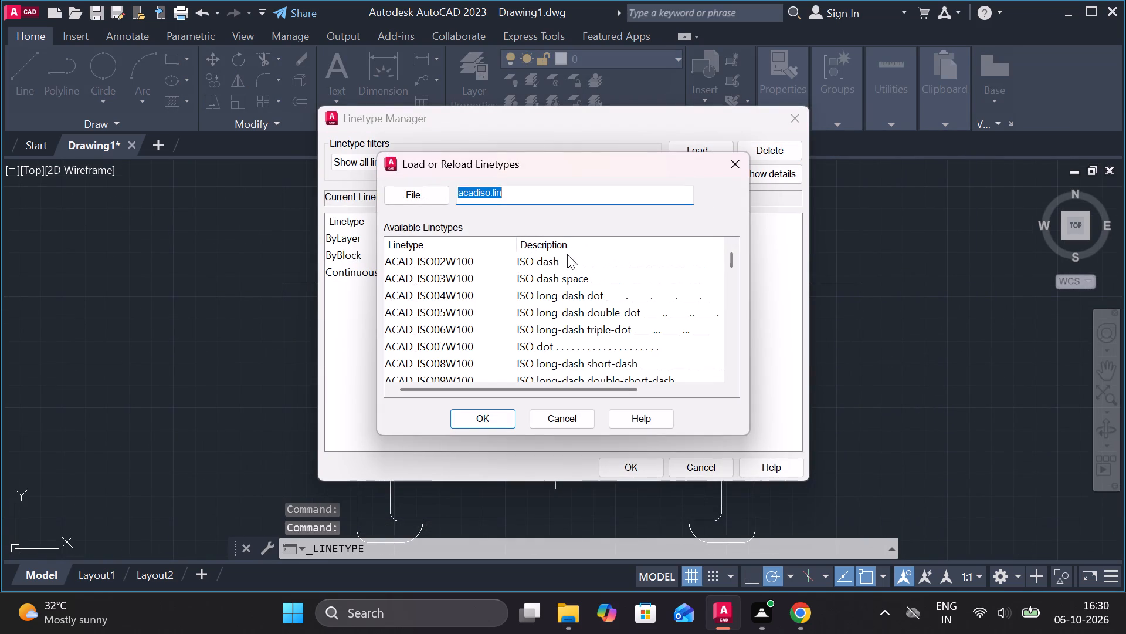
left_click(542, 264)
left_click(483, 413)
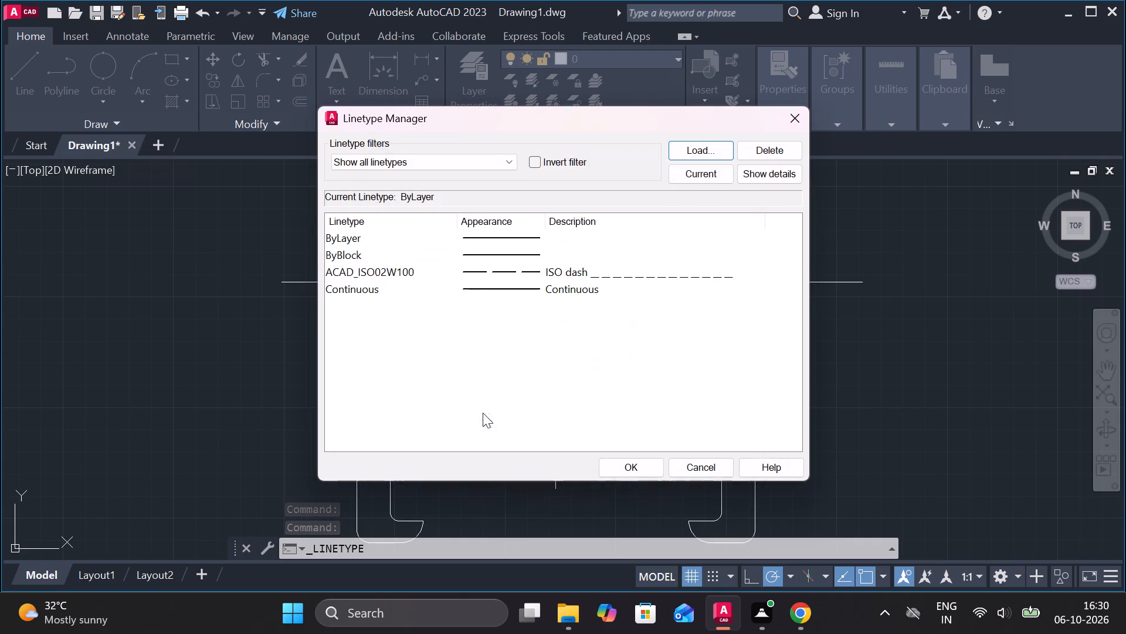
left_click(640, 467)
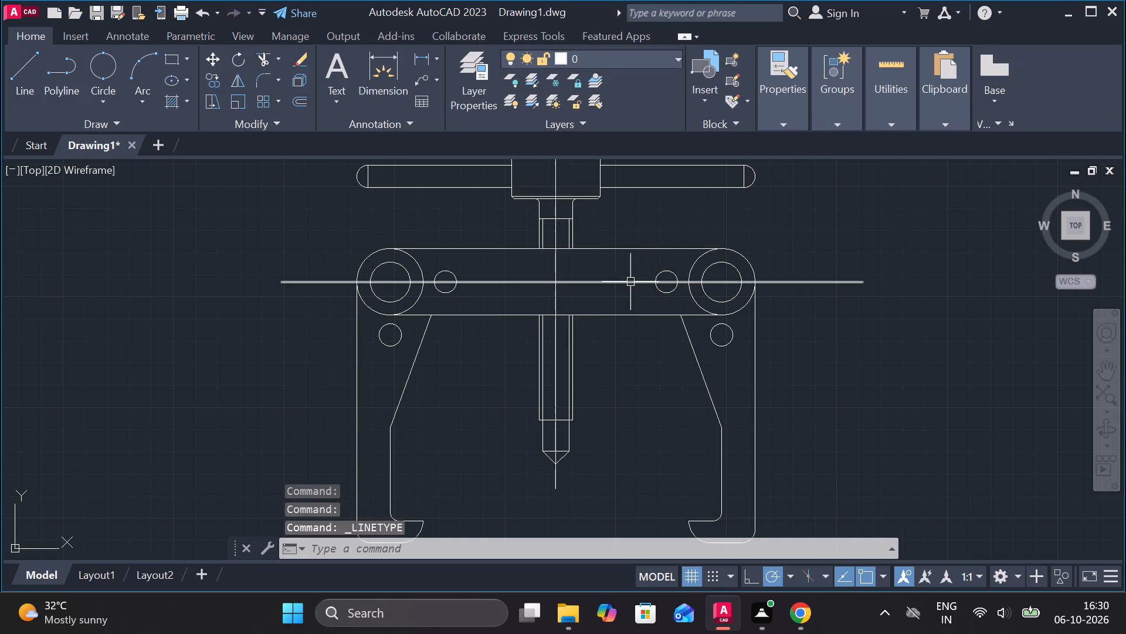
Apply the ACAD_ISO02W100 linetype to the link's horizontal centre line and the shaft's vertical centre line.
left_click(629, 284)
left_click(559, 297)
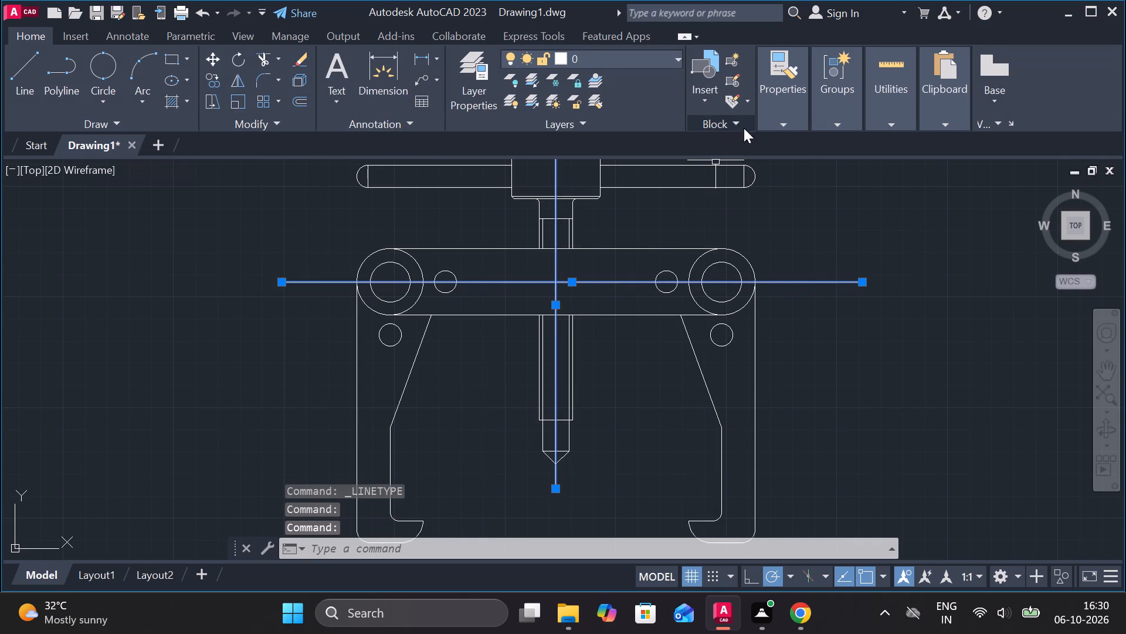
left_click(789, 126)
left_click(881, 180)
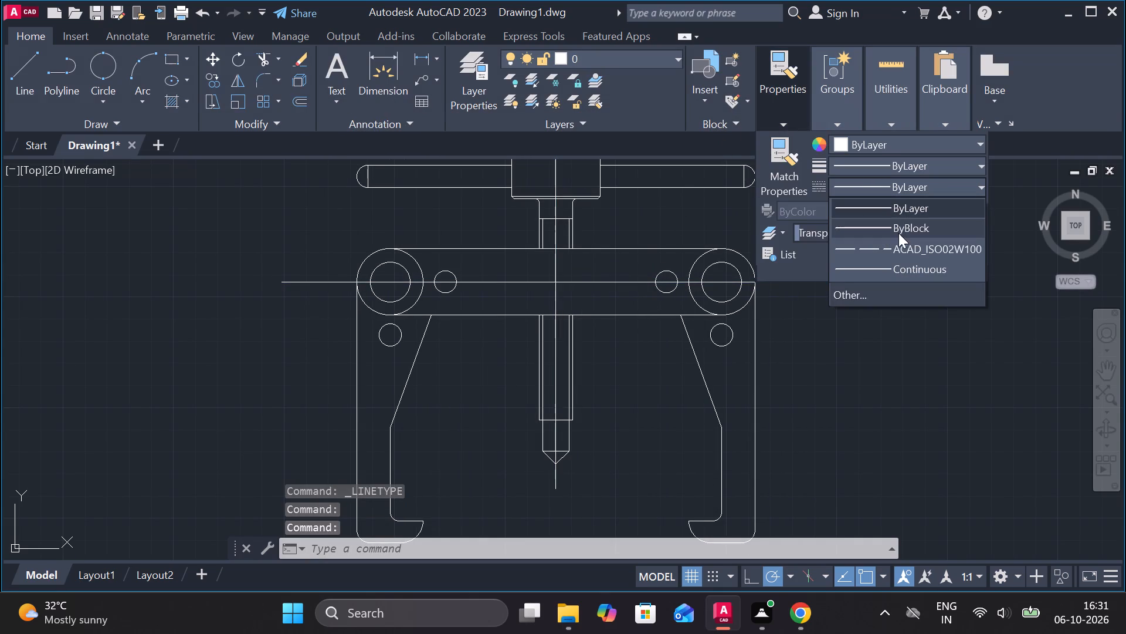
left_click(898, 245)
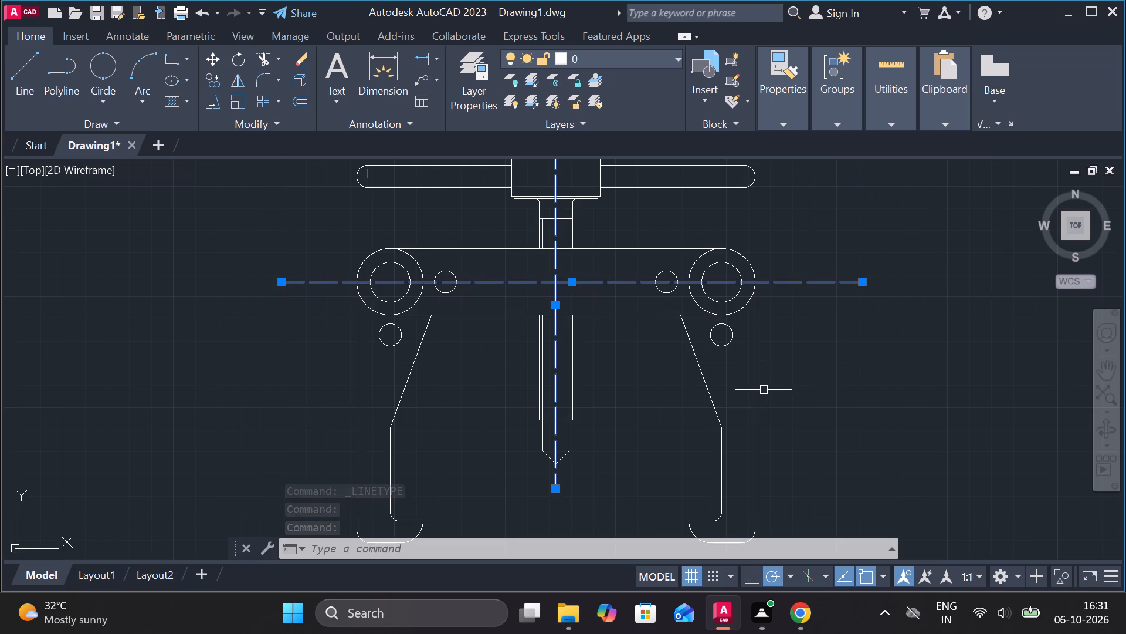
key("Escape")
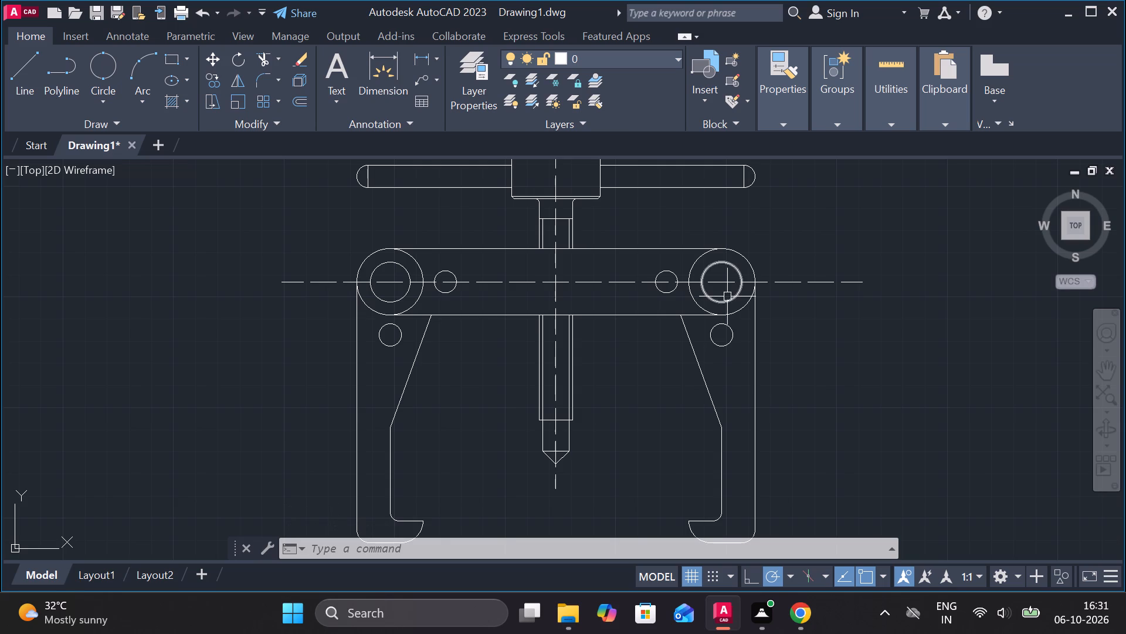
Trim the inward-facing arcs of the outer circles at both ends of the link, leaving its rounded outline.
scroll(653, 361, "down", 1)
scroll(602, 375, "up", 1)
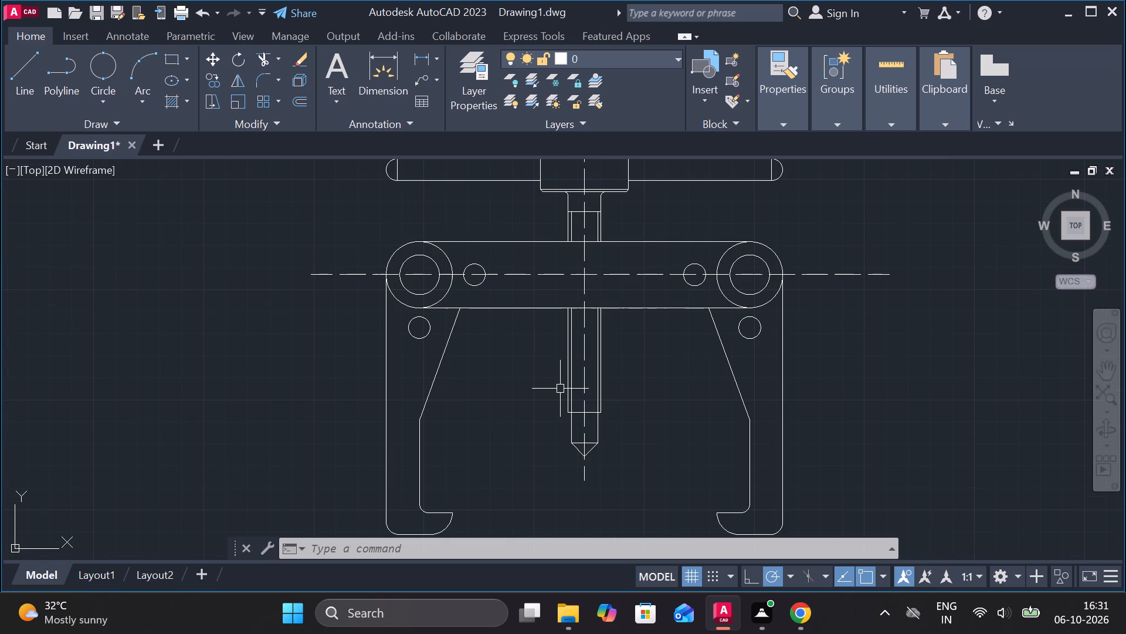
type("tr")
key("space")
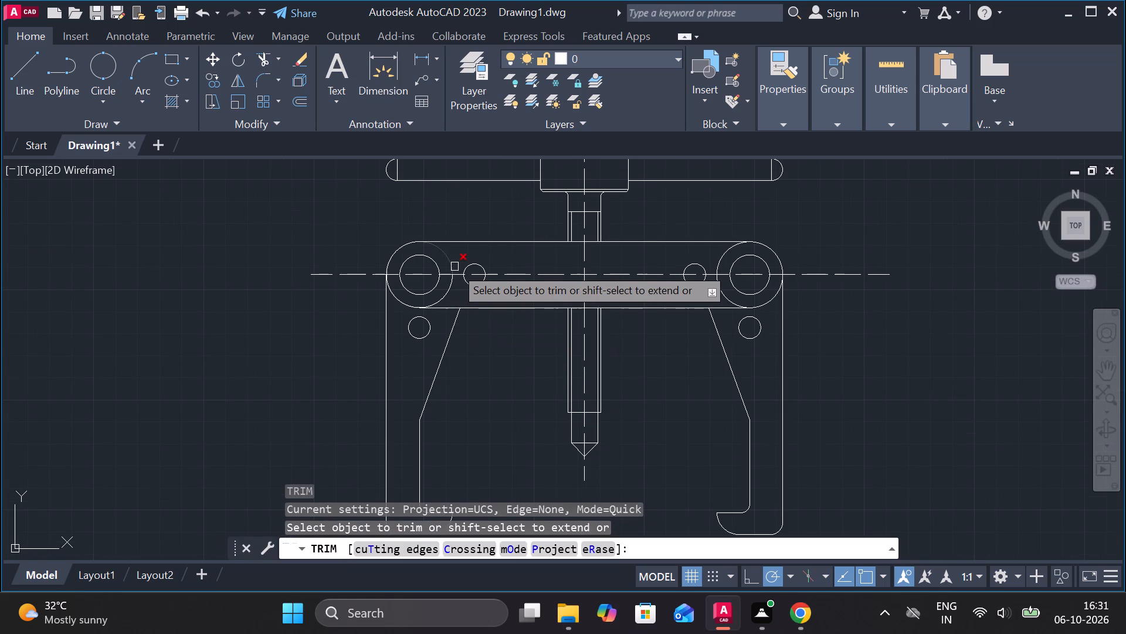
left_click(455, 267)
left_click(443, 289)
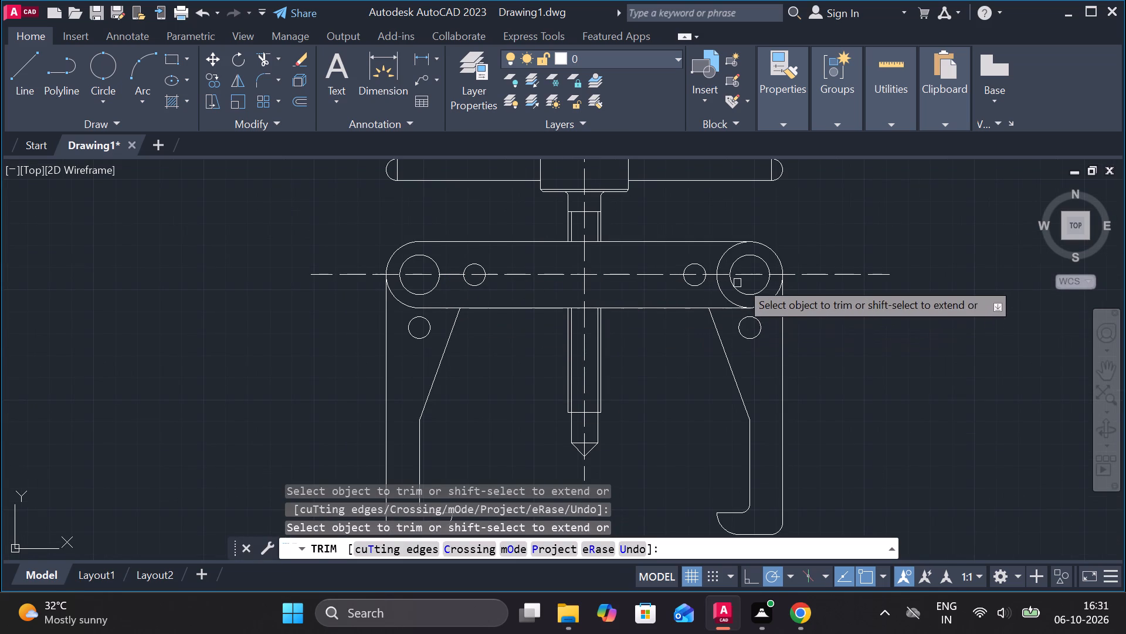
left_click(718, 295)
left_click(714, 262)
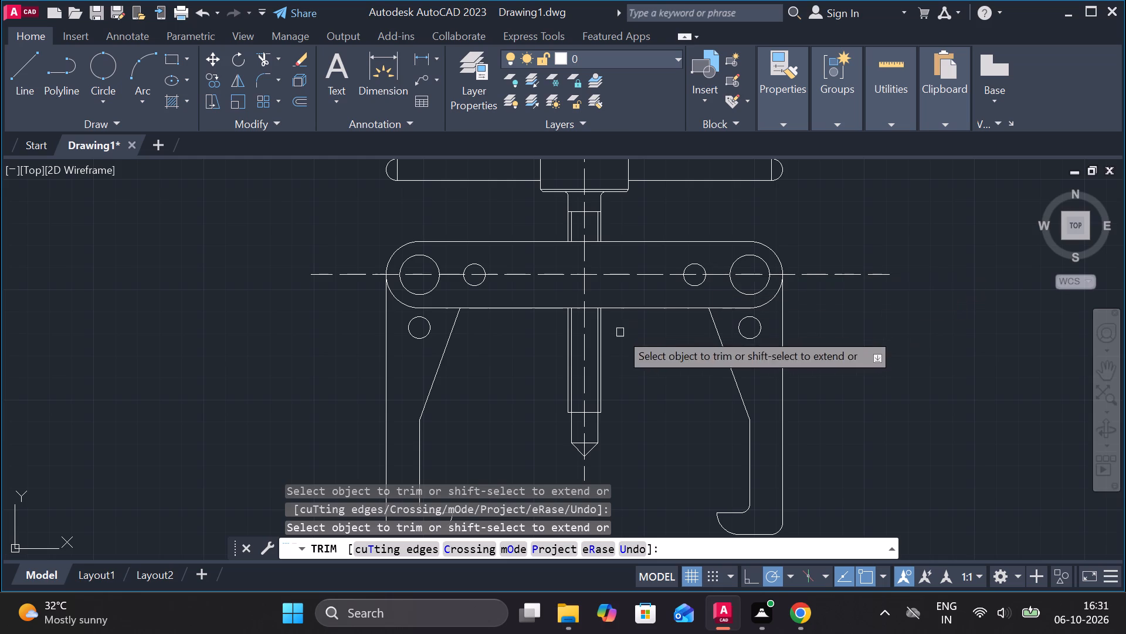
key("Escape")
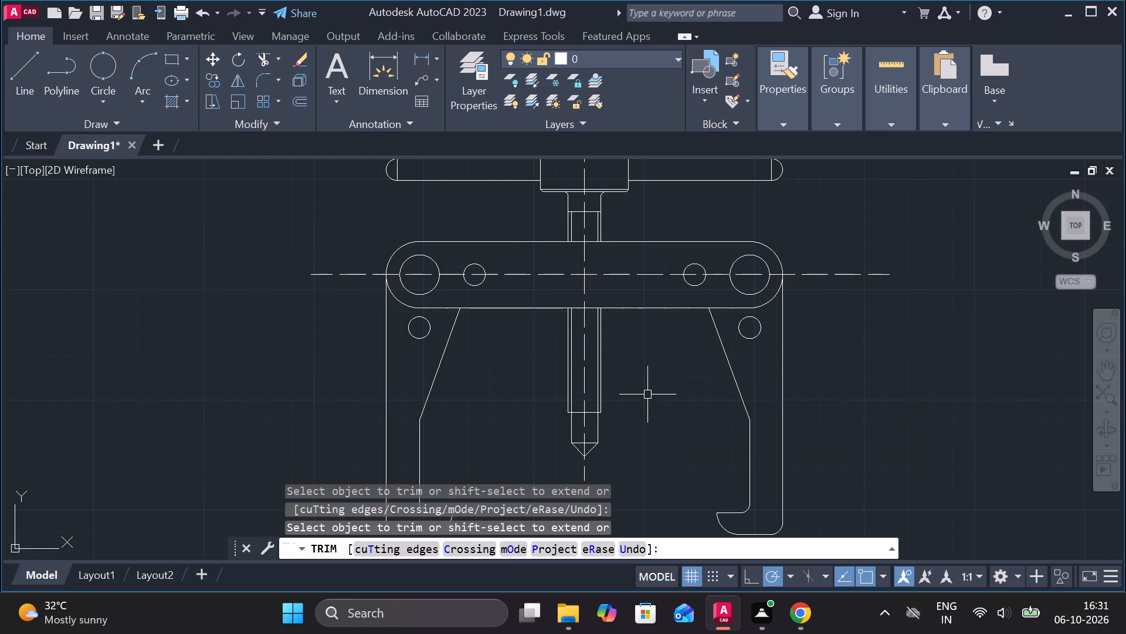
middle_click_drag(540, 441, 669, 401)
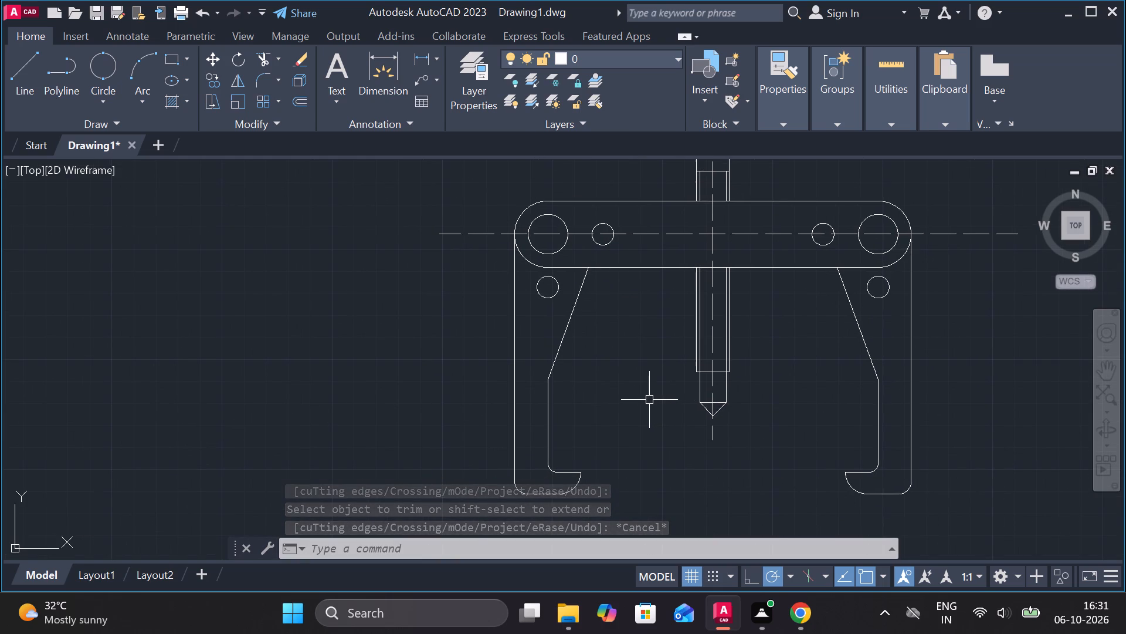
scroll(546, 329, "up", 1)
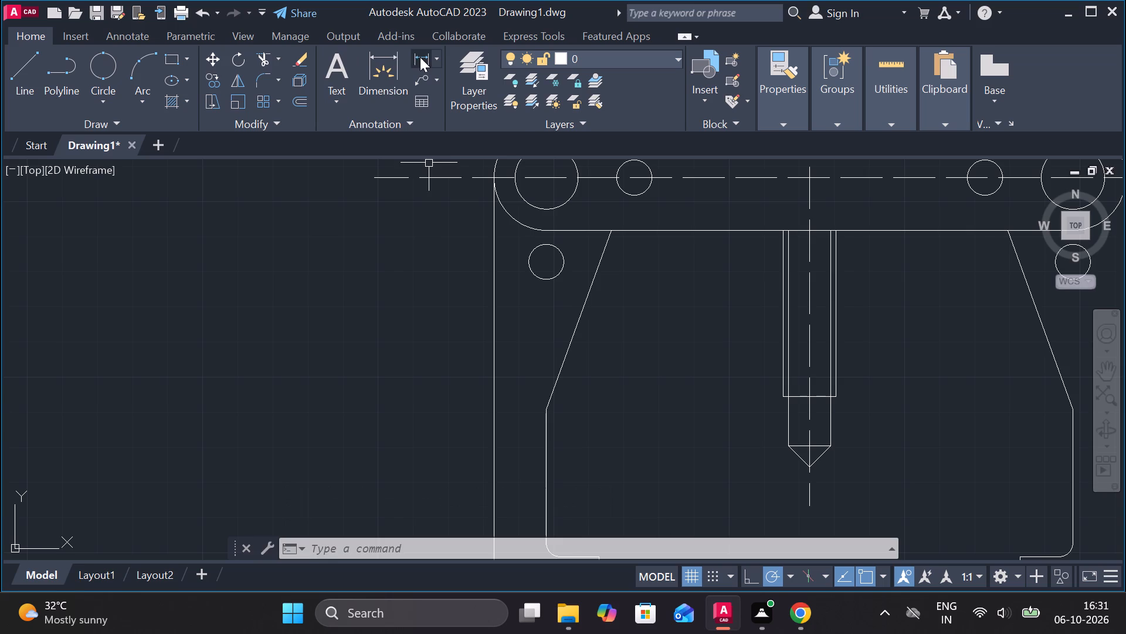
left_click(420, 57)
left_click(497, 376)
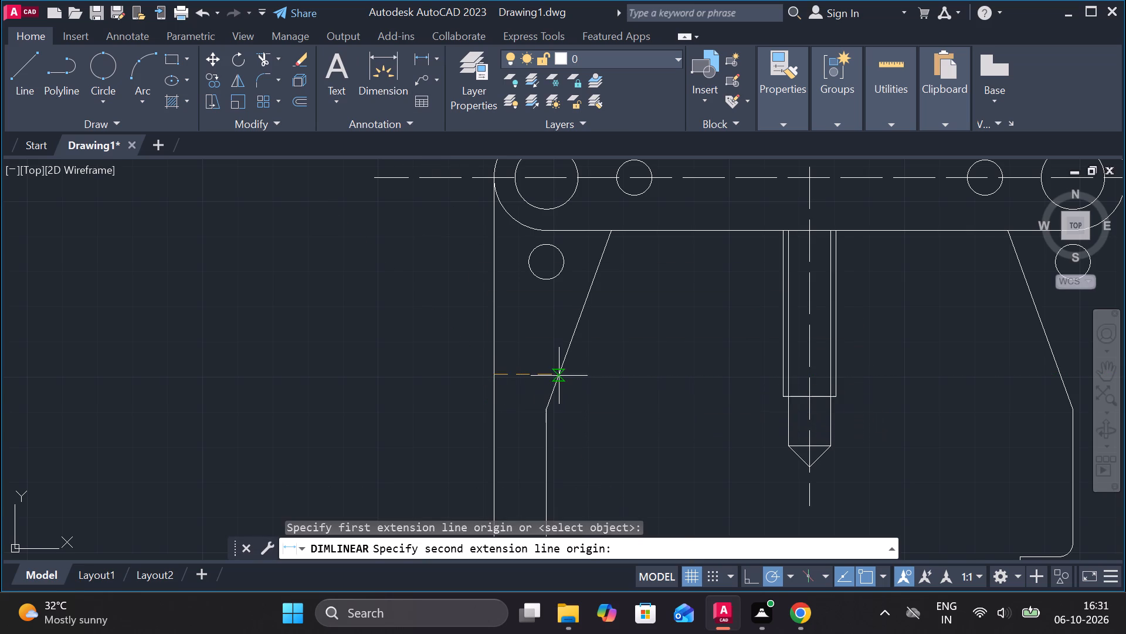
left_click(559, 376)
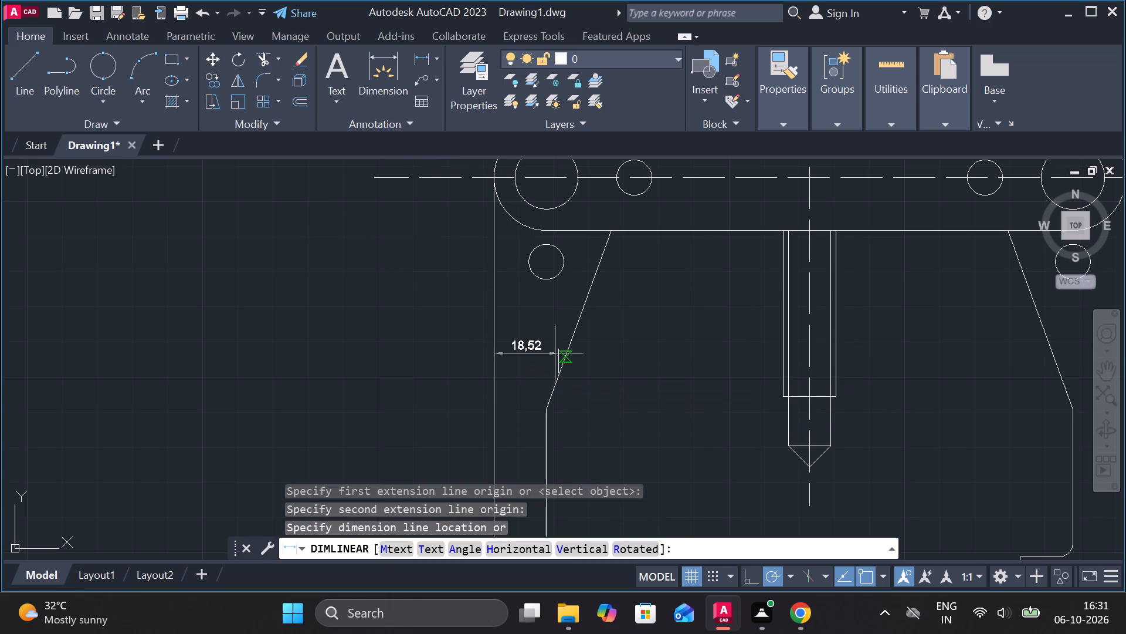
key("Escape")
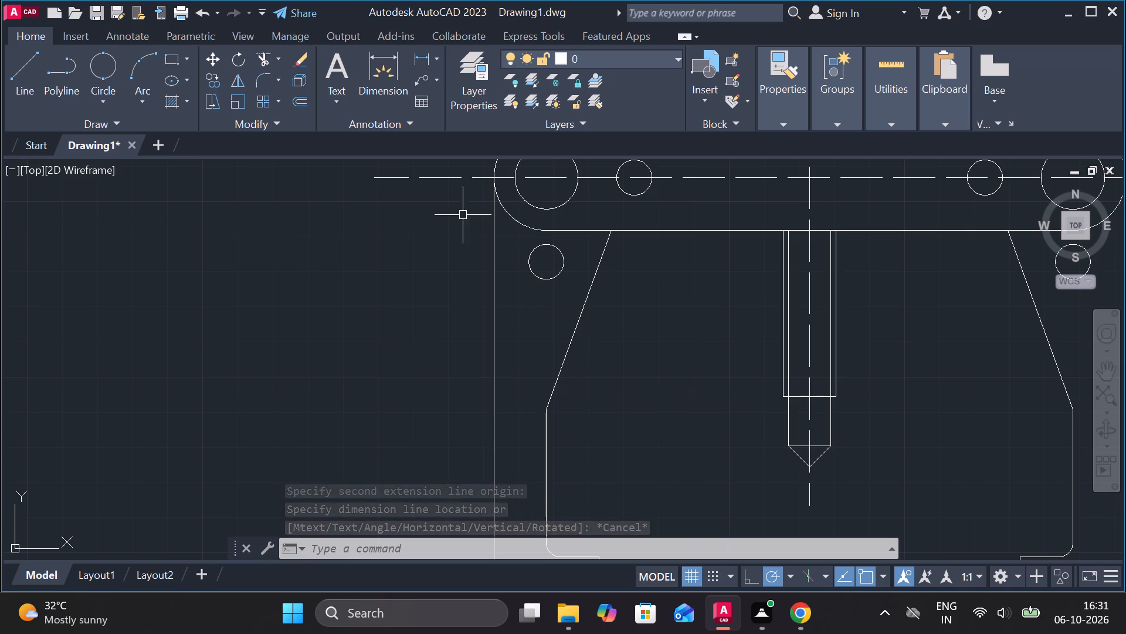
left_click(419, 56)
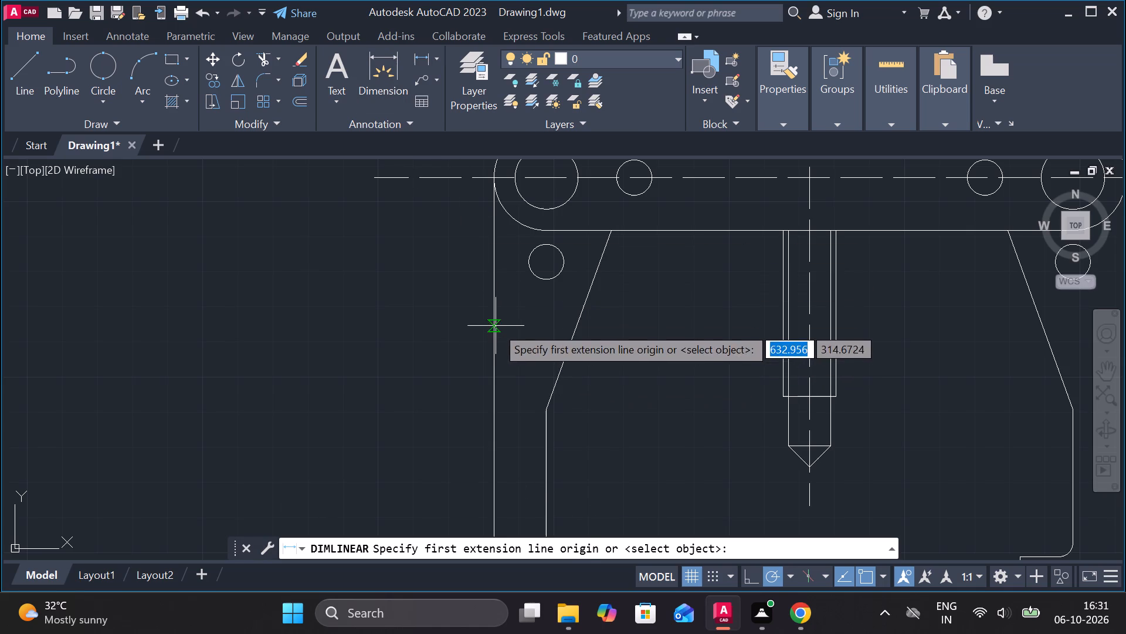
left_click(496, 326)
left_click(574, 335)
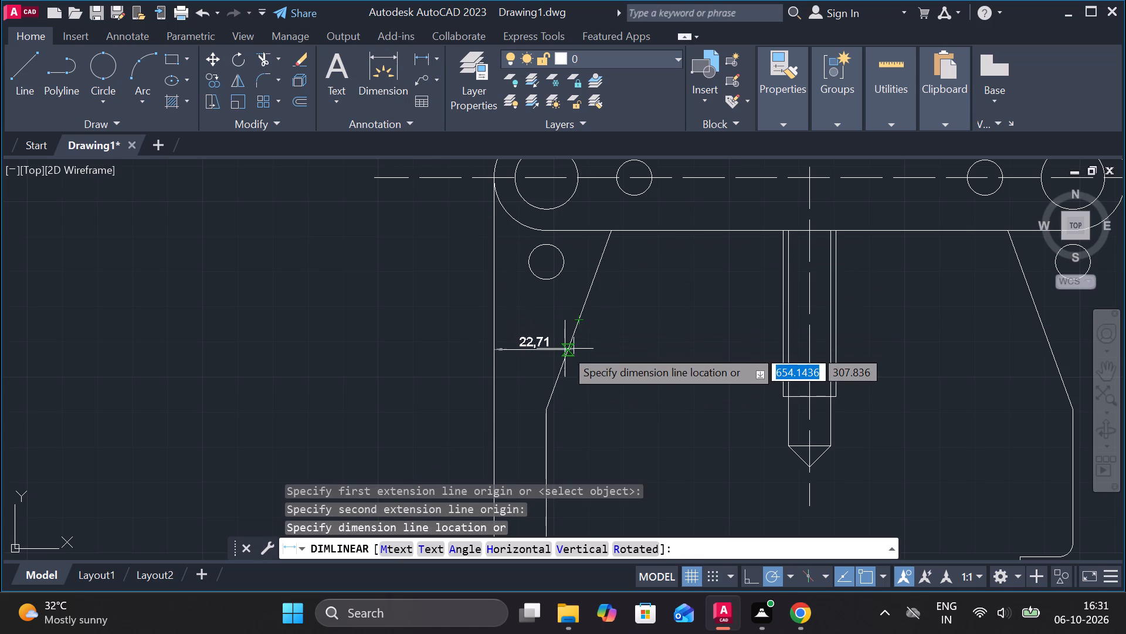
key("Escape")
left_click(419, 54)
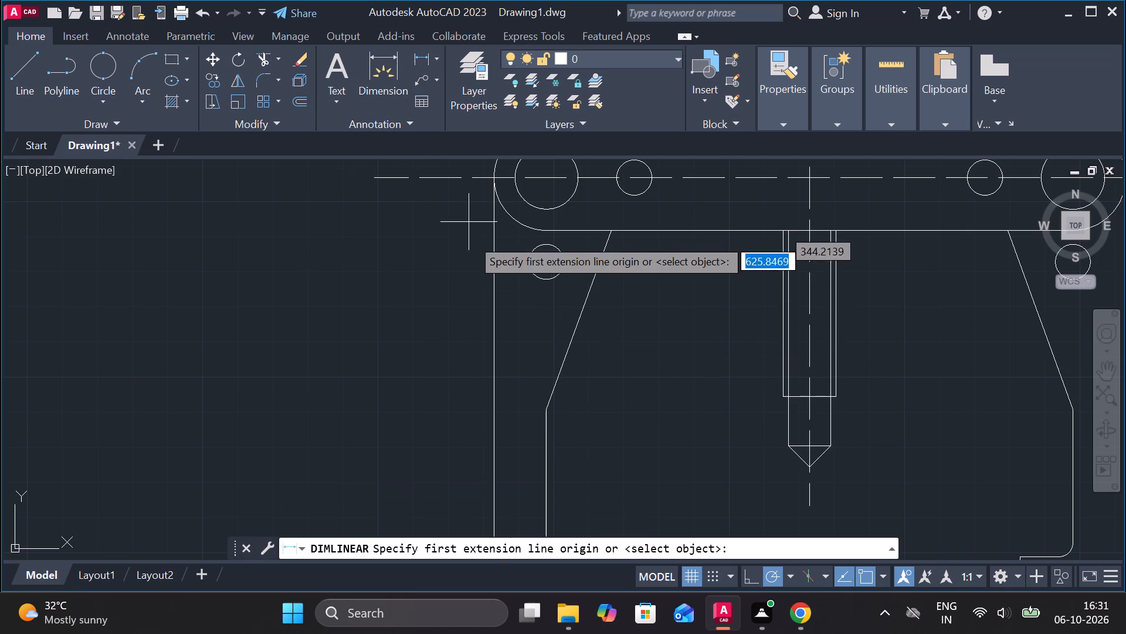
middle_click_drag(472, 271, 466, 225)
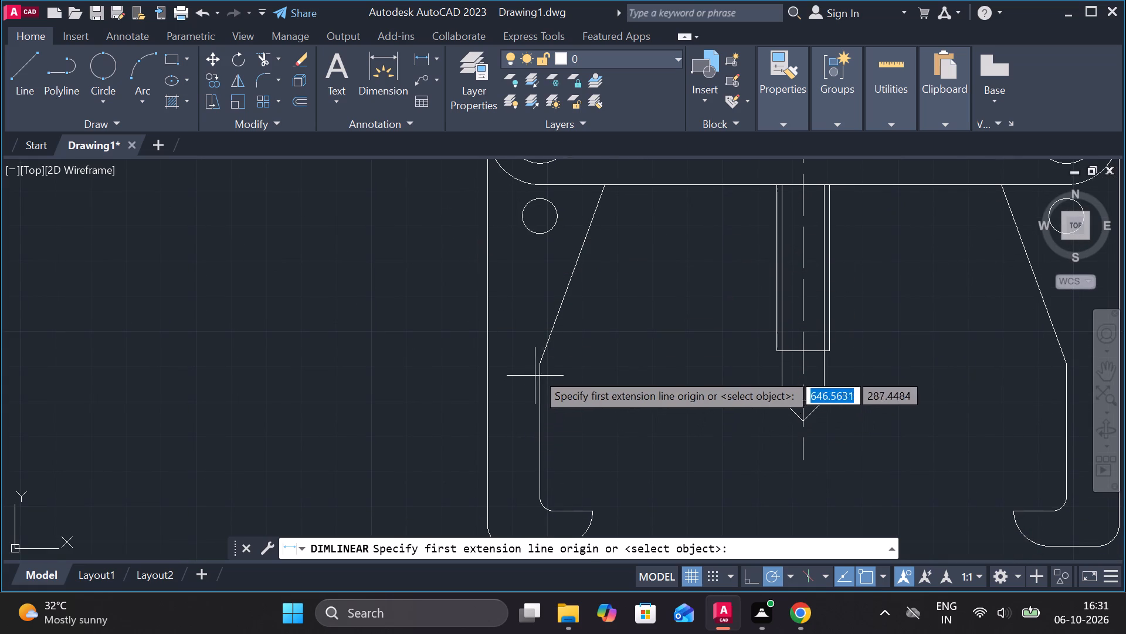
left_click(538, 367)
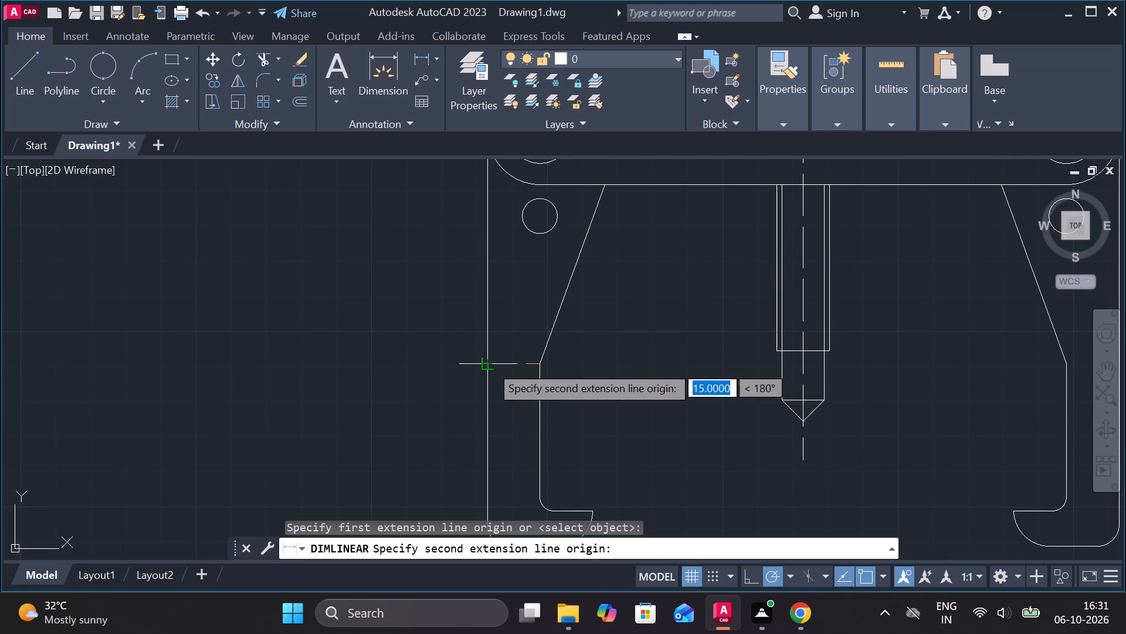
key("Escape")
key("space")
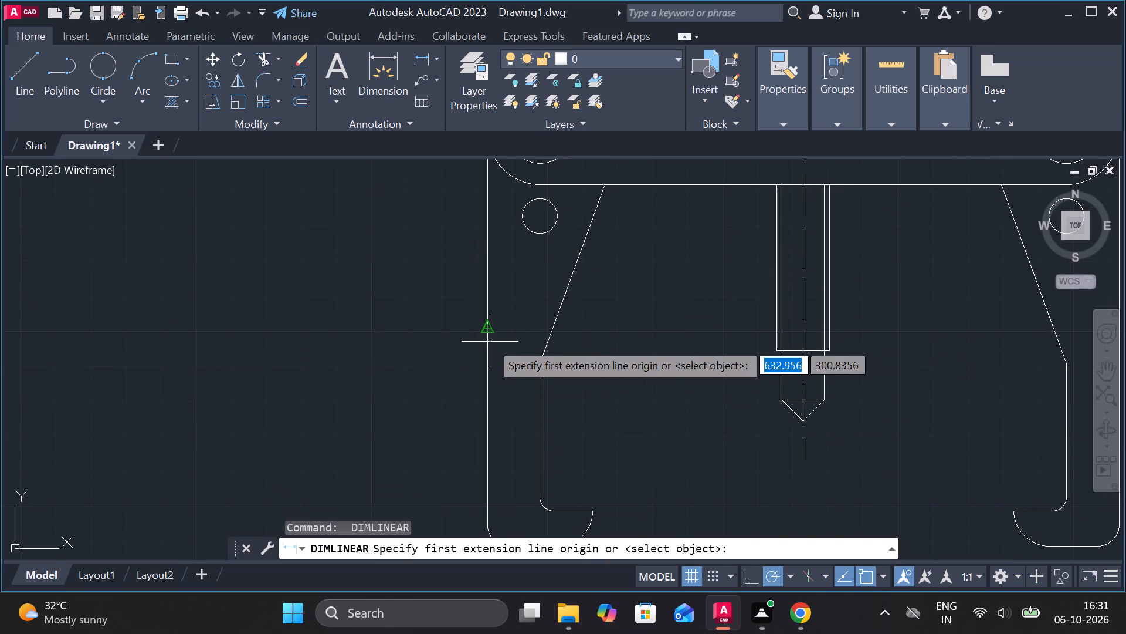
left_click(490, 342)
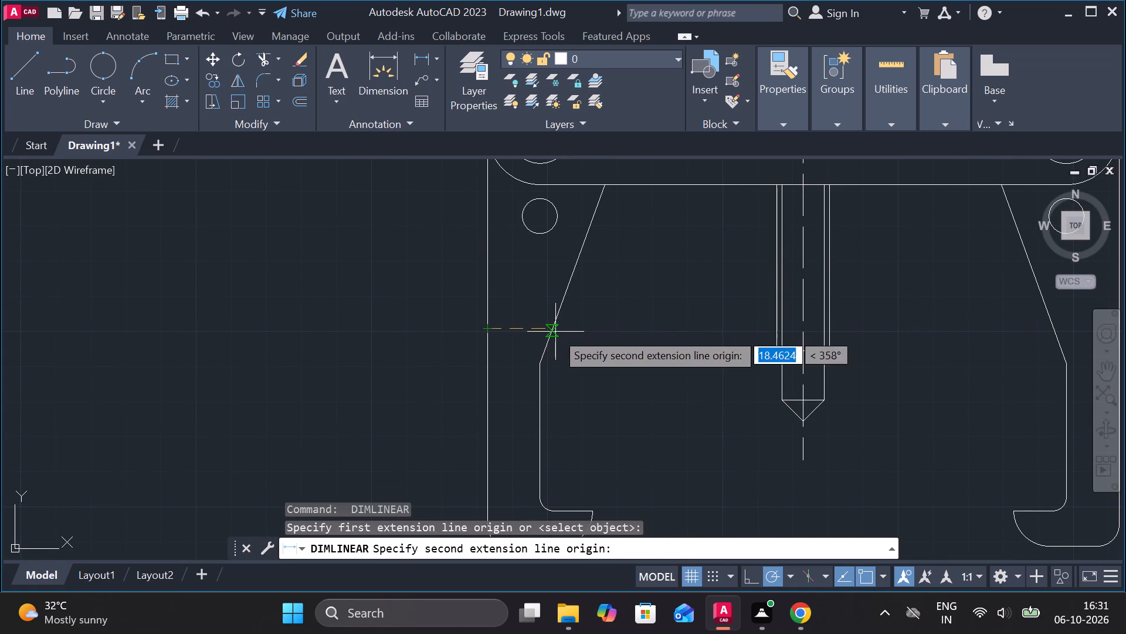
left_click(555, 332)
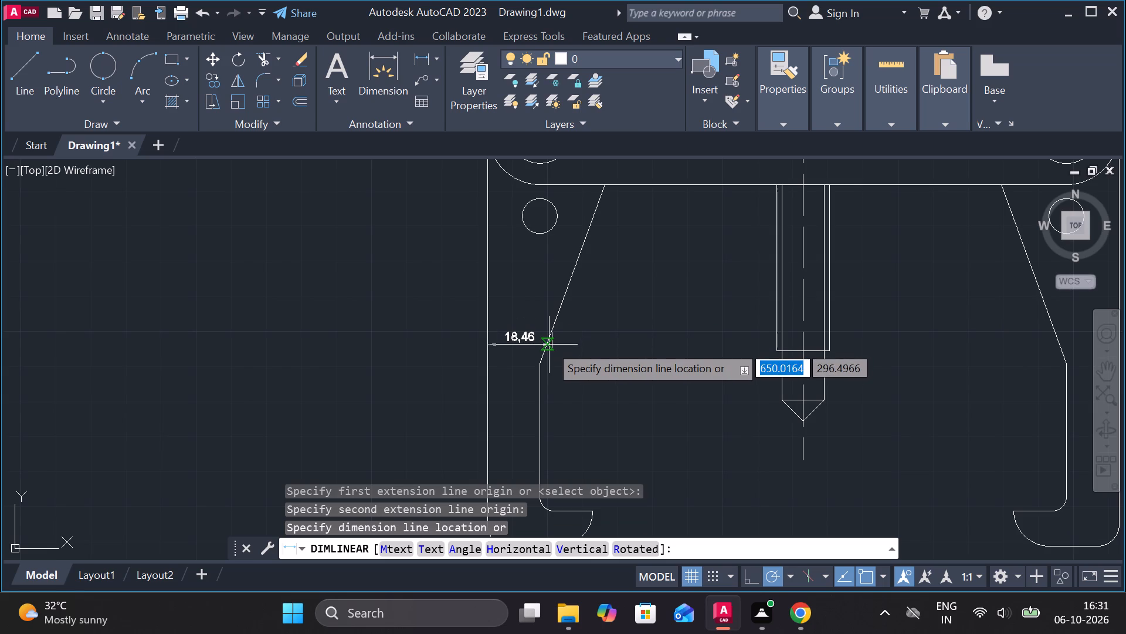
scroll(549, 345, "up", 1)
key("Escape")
Add a vertical linear dimension from the horizontal centre line to the left leg's small hole centre, placed outside the leg.
scroll(547, 343, "down", 2)
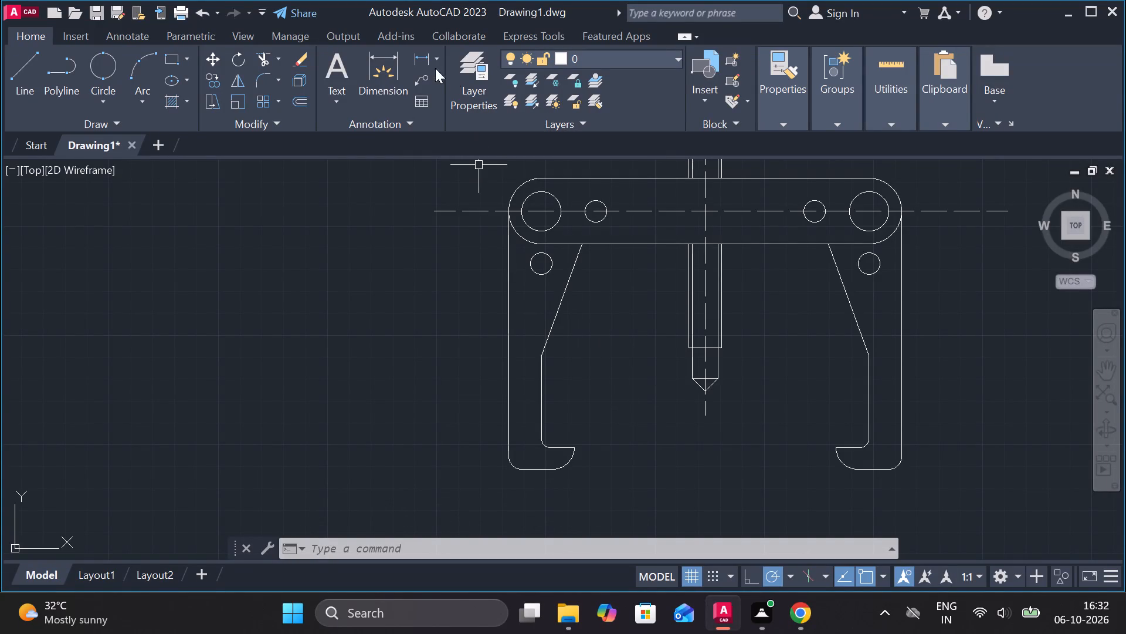
left_click(415, 54)
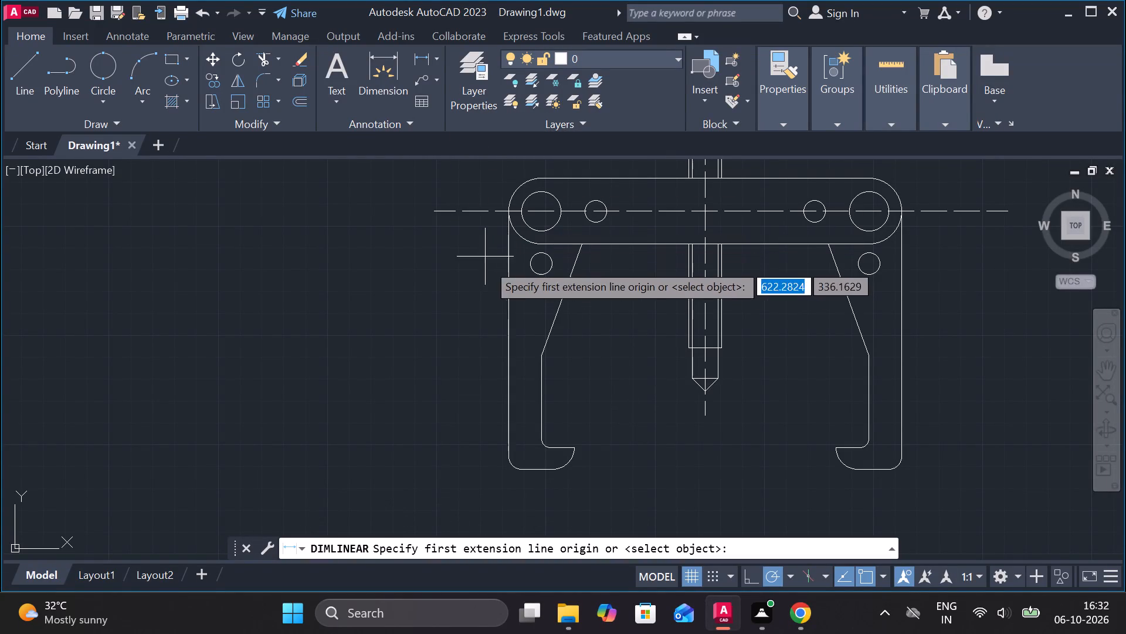
left_click(484, 210)
left_click(542, 266)
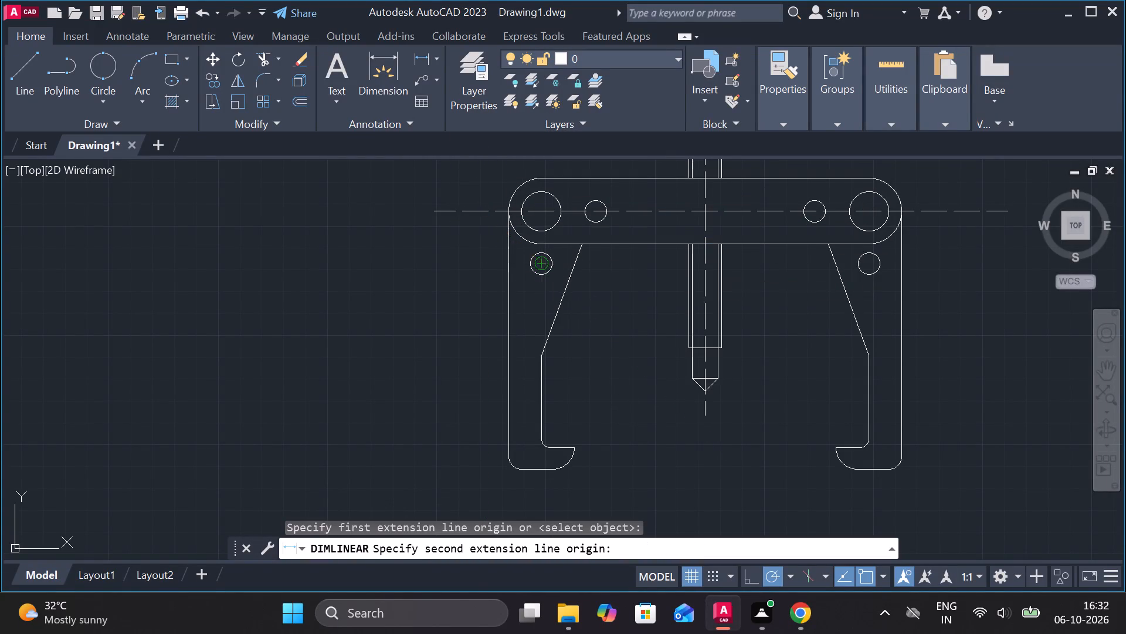
left_click(473, 263)
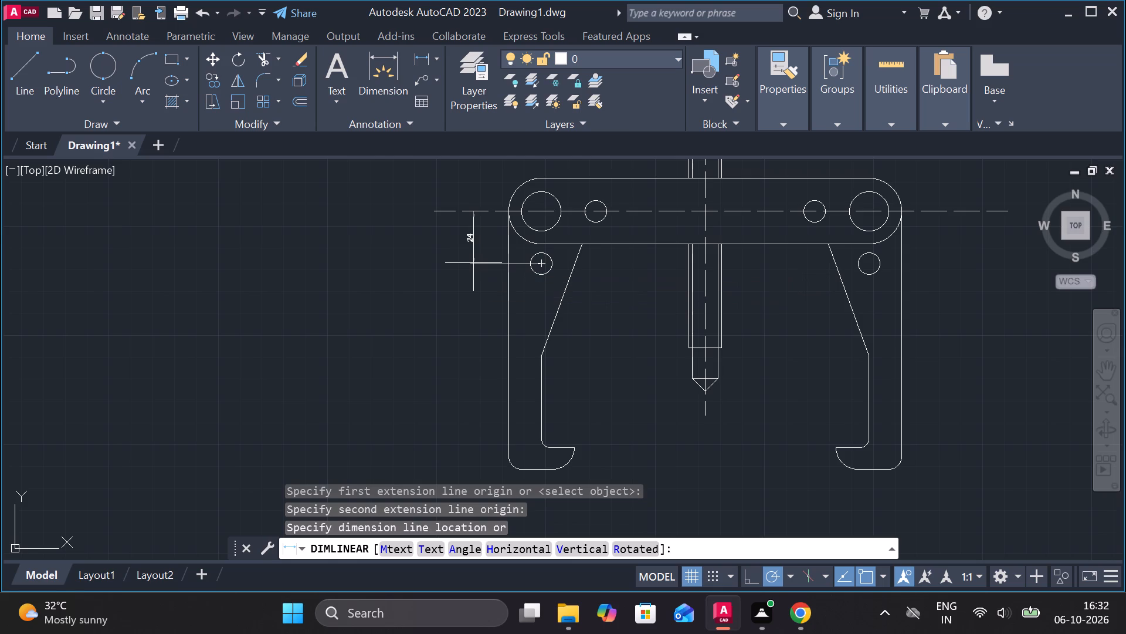
Add a vertical linear dimension from the link's horizontal centre line to the left leg's bottom edge, outside the leg-hole dimension.
key("space")
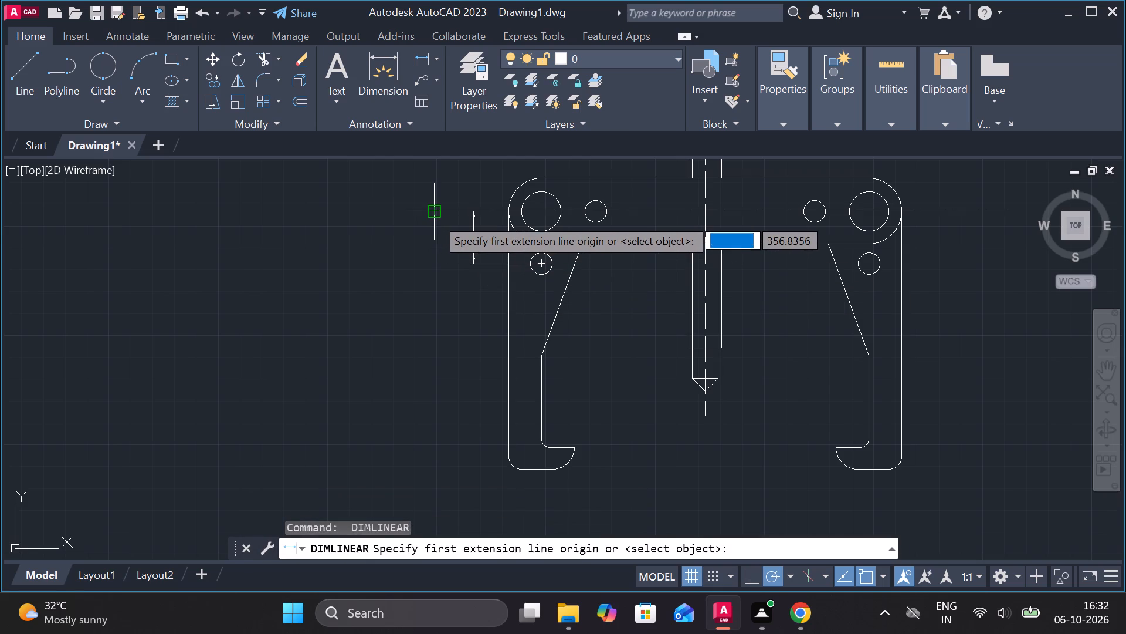
left_click(453, 216)
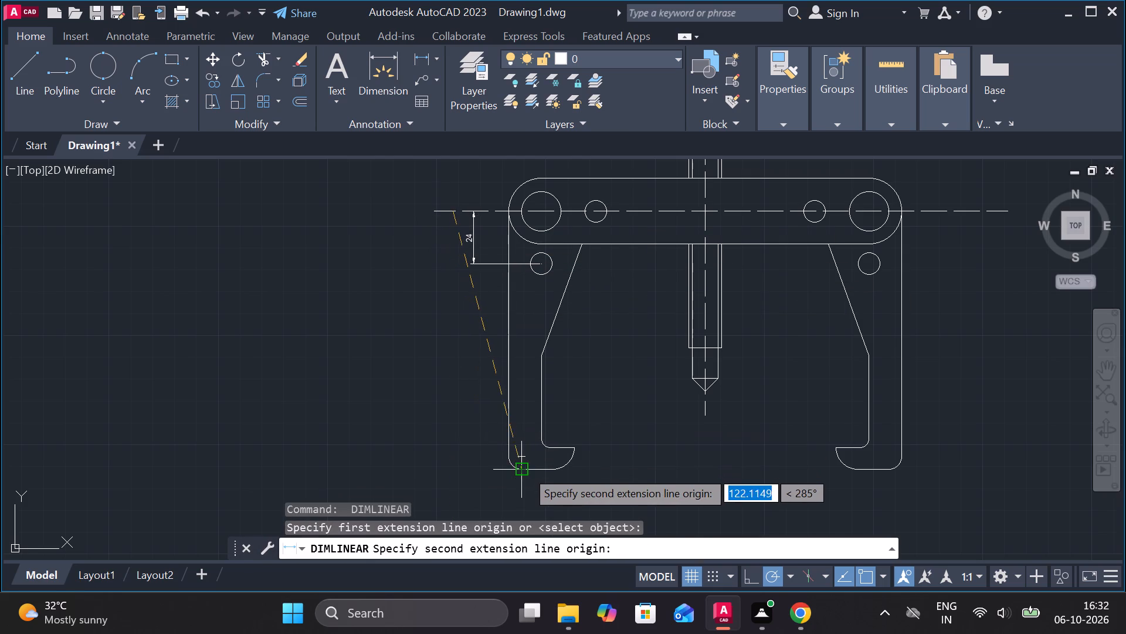
left_click(531, 470)
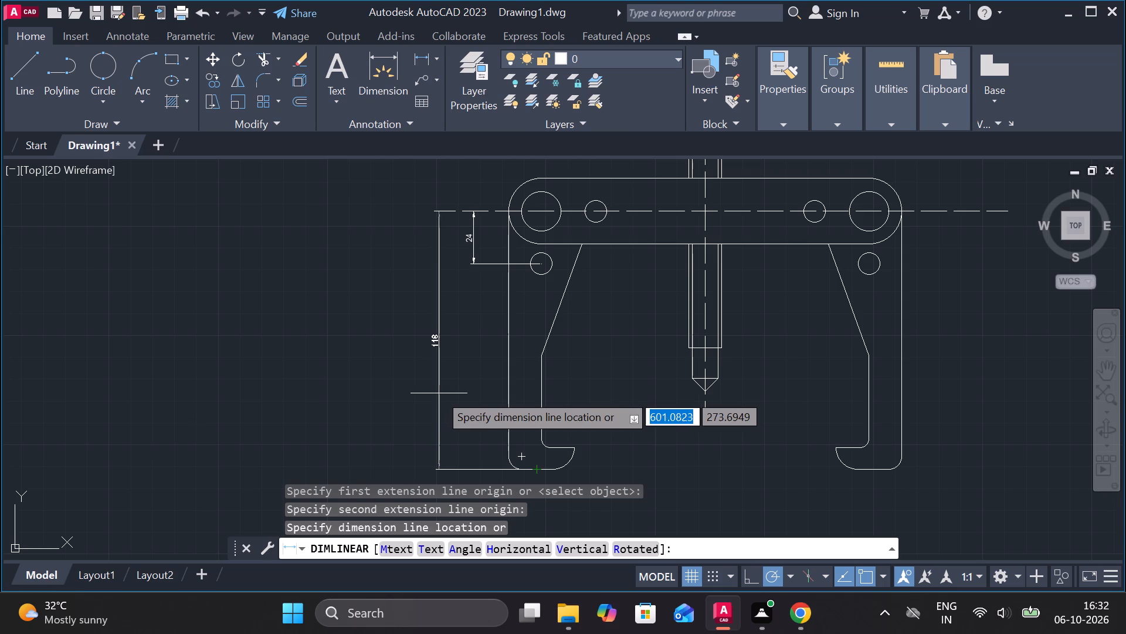
left_click(439, 393)
Add a vertical linear dimension from the left leg's inner bend corner to its bottom edge, placed inside the puller beyond the hook.
middle_click_drag(567, 404, 493, 357)
key("space")
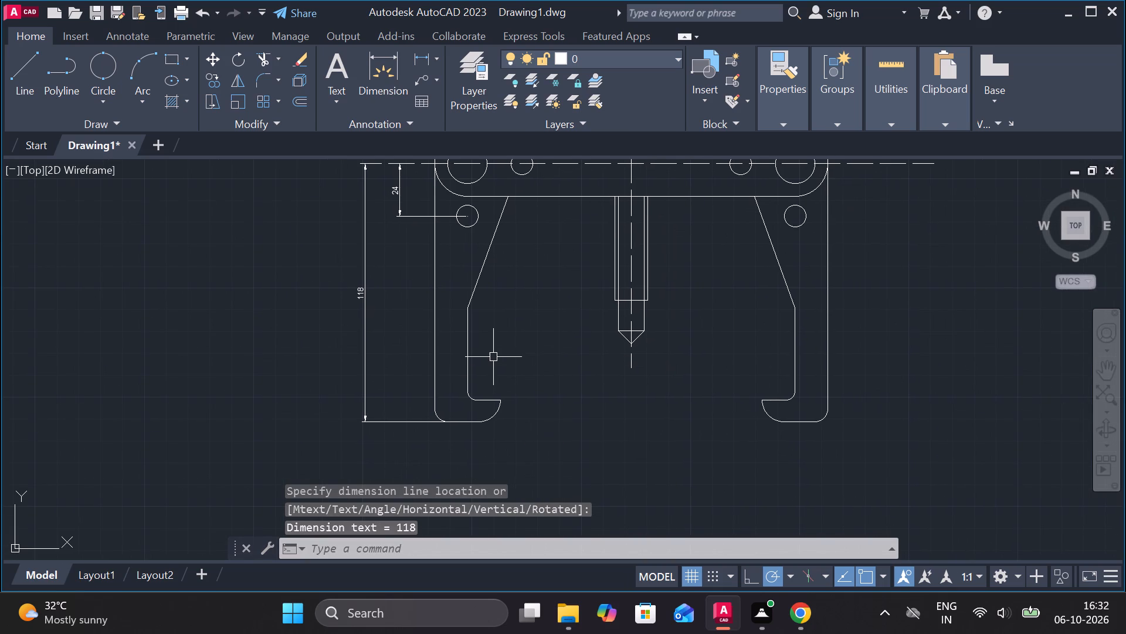
left_click(471, 312)
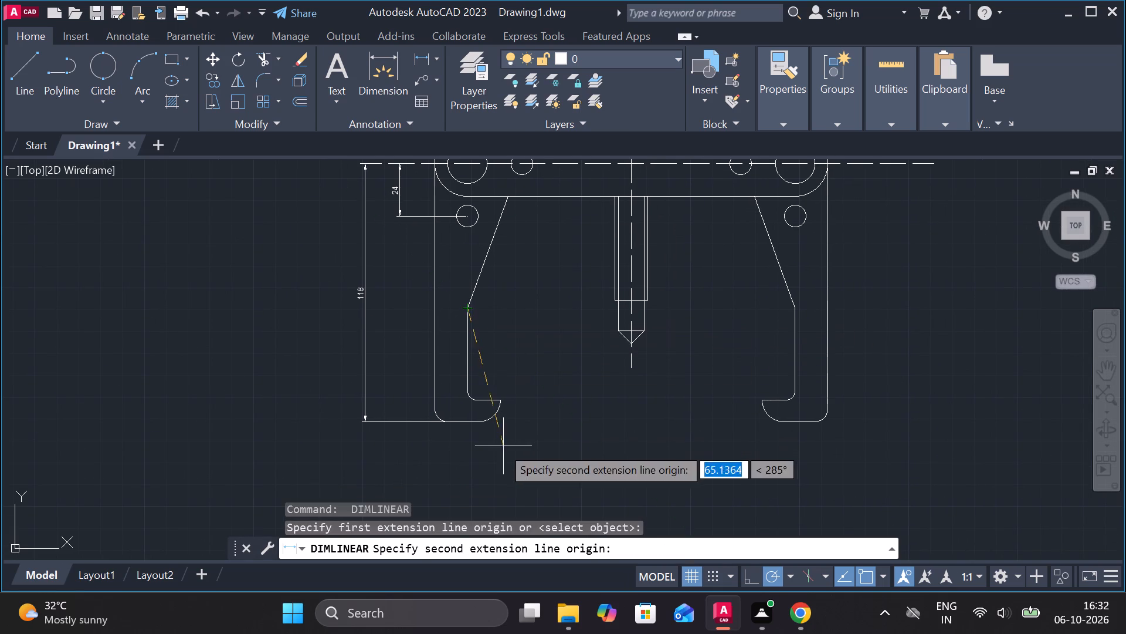
left_click(471, 426)
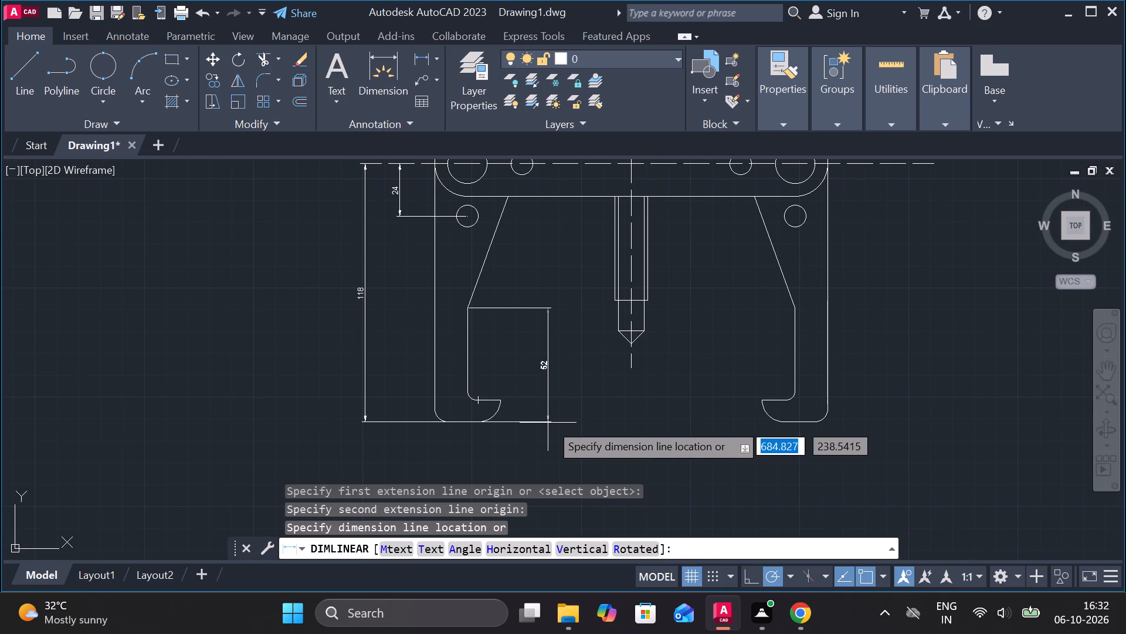
left_click(550, 423)
Add a horizontal linear dimension across the width of the left leg's straight lower part.
key("space")
scroll(445, 362, "up", 2)
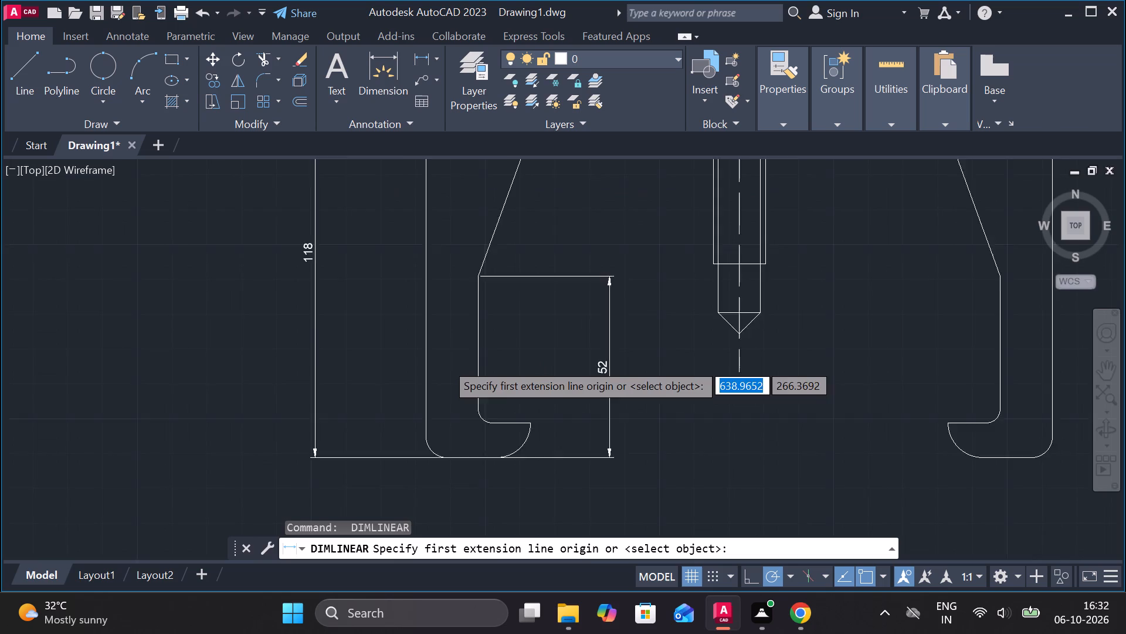
left_click(416, 370)
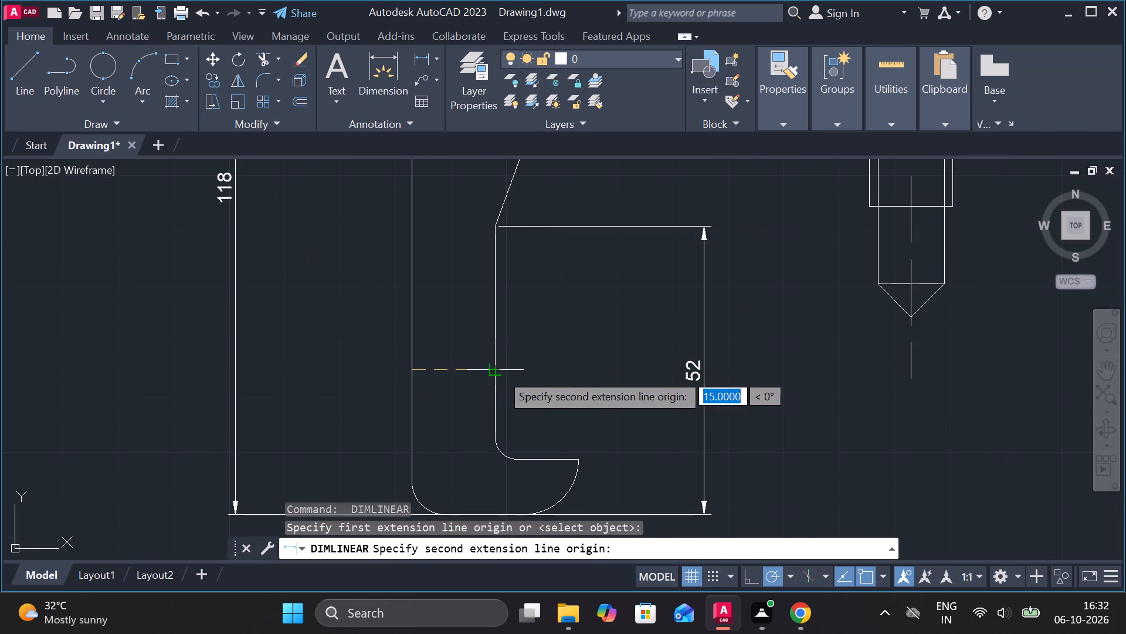
left_click(500, 373)
left_click(463, 349)
Add a vertical linear dimension from the shaft's lower shoulder to its pointed tip, placed beside the shaft's right edge.
scroll(534, 343, "down", 2)
middle_click_drag(622, 372, 596, 371)
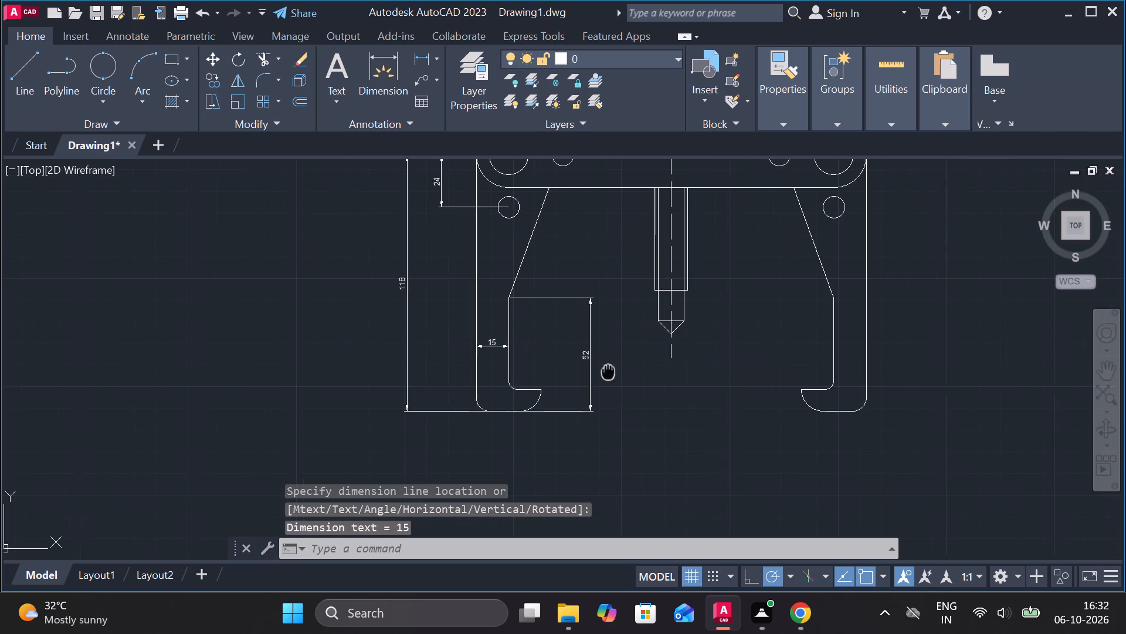
middle_click_drag(596, 371, 586, 370)
key("space")
scroll(671, 301, "up", 2)
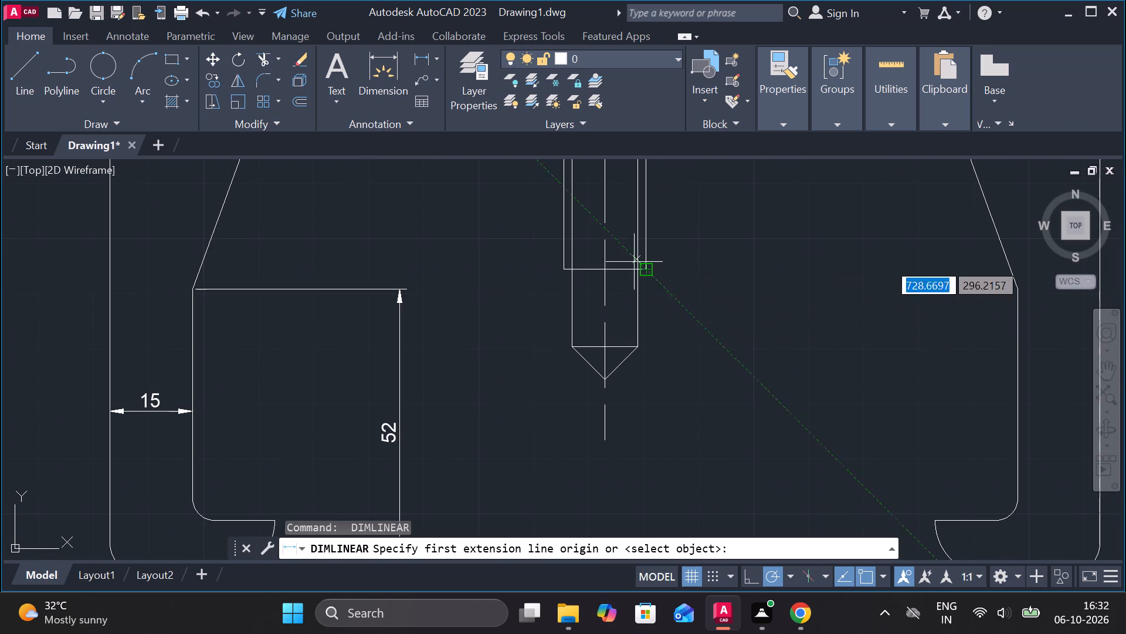
left_click(616, 269)
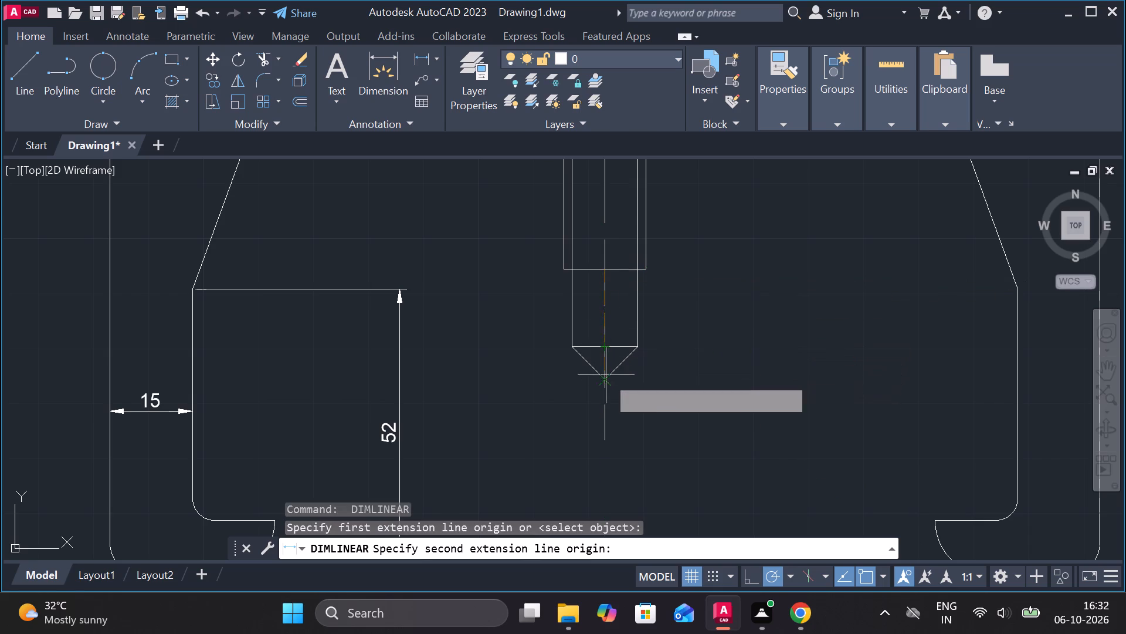
left_click(606, 376)
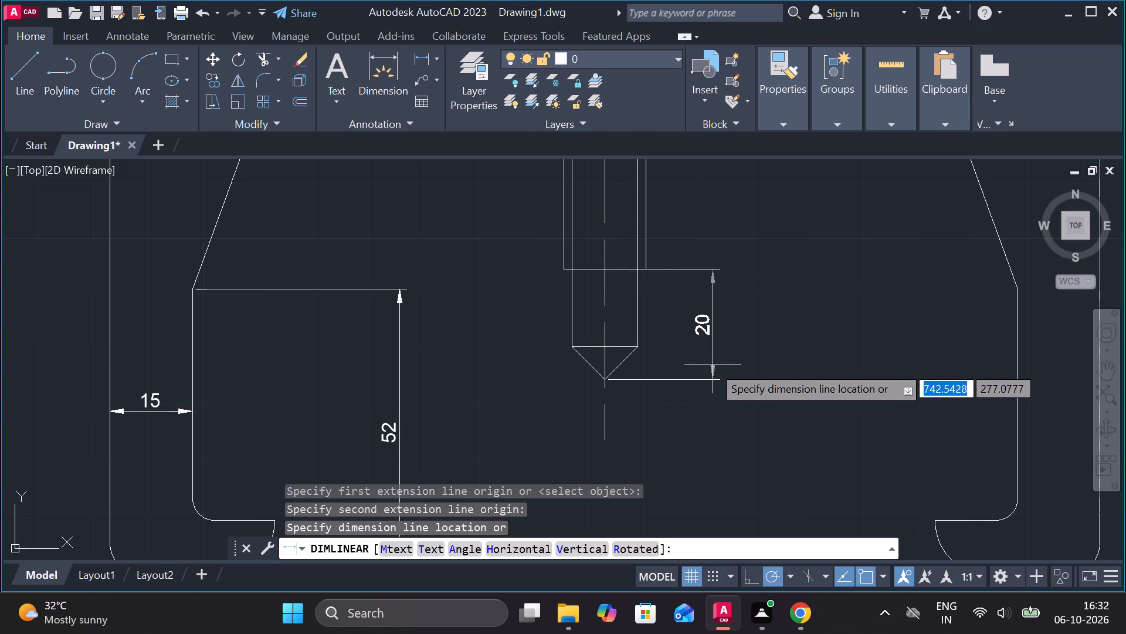
left_click(713, 365)
Add a horizontal linear dimension across the narrow end of the shaft, just above its point.
middle_click_drag(728, 238, 741, 328)
key("space")
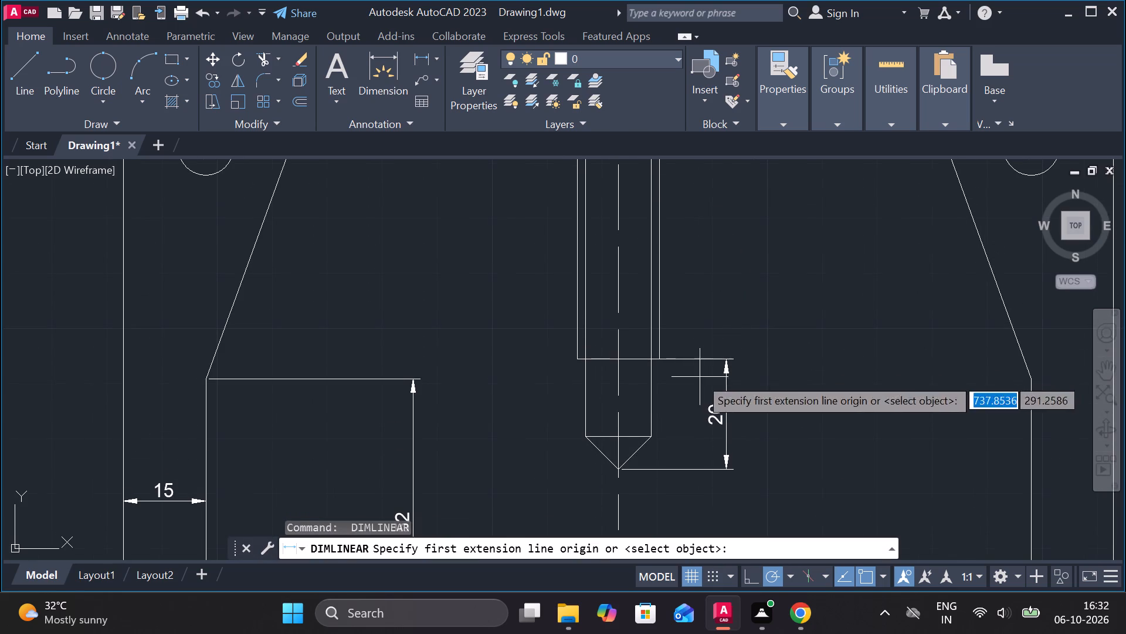
left_click(595, 393)
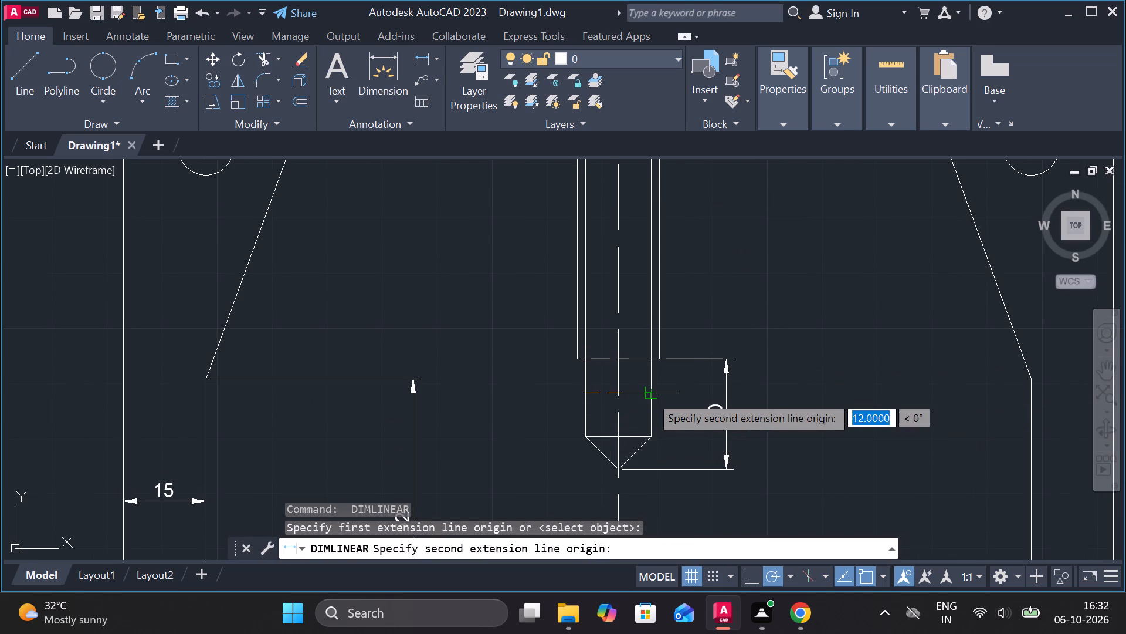
left_click(652, 391)
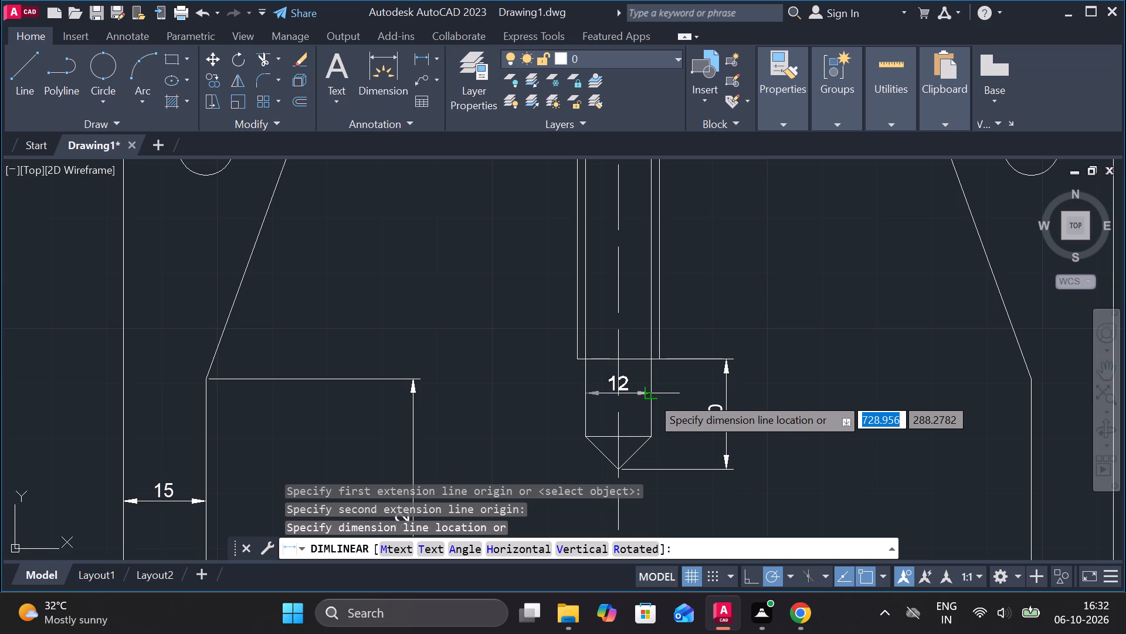
left_click(650, 407)
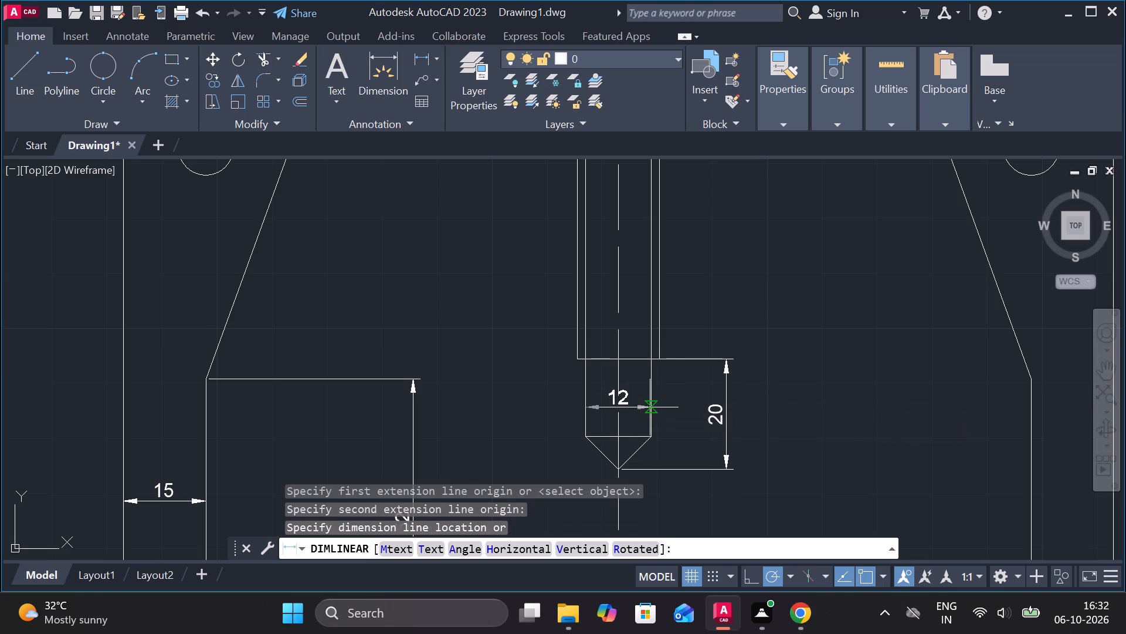
Add a horizontal linear dimension between the centres of the link's two large end holes, placed below the link.
middle_click_drag(711, 295, 710, 403)
key("space")
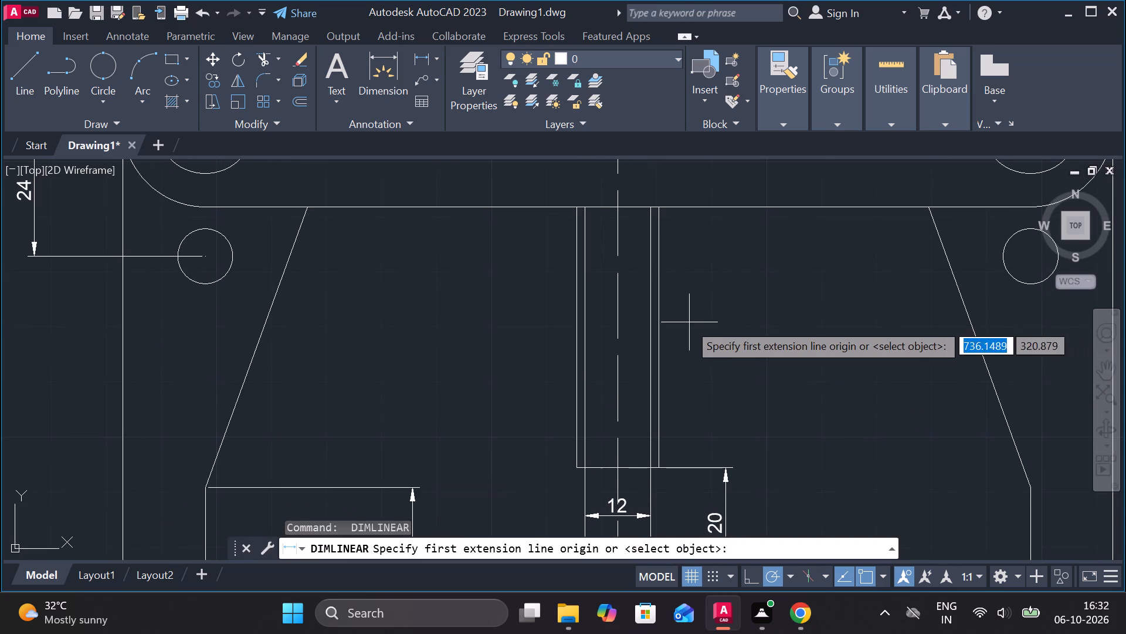
scroll(687, 321, "down", 2)
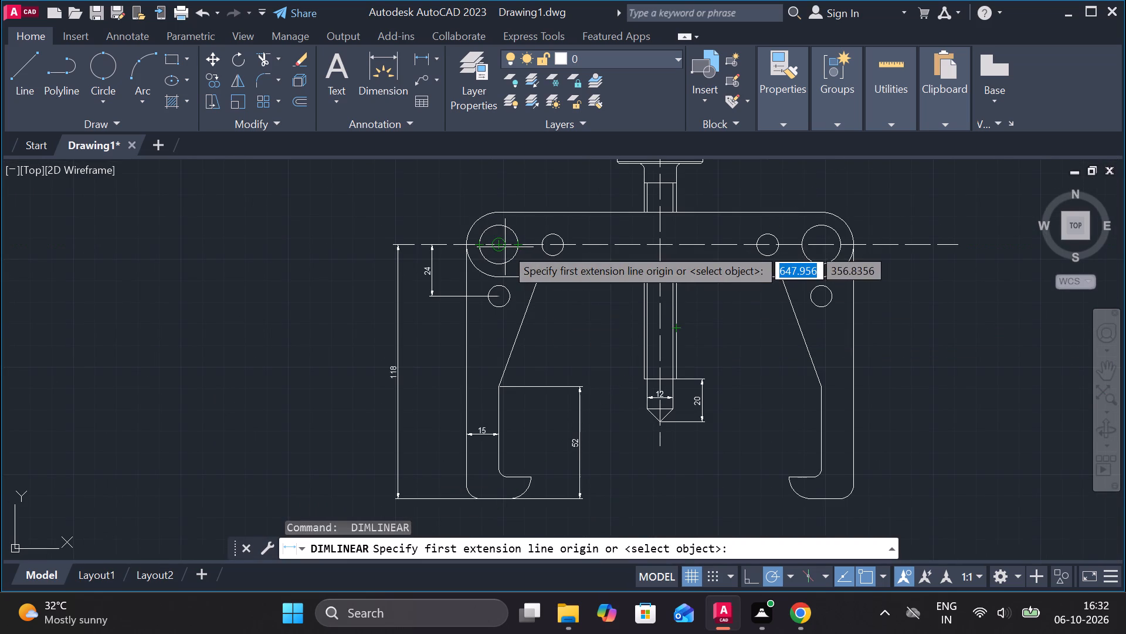
left_click(496, 245)
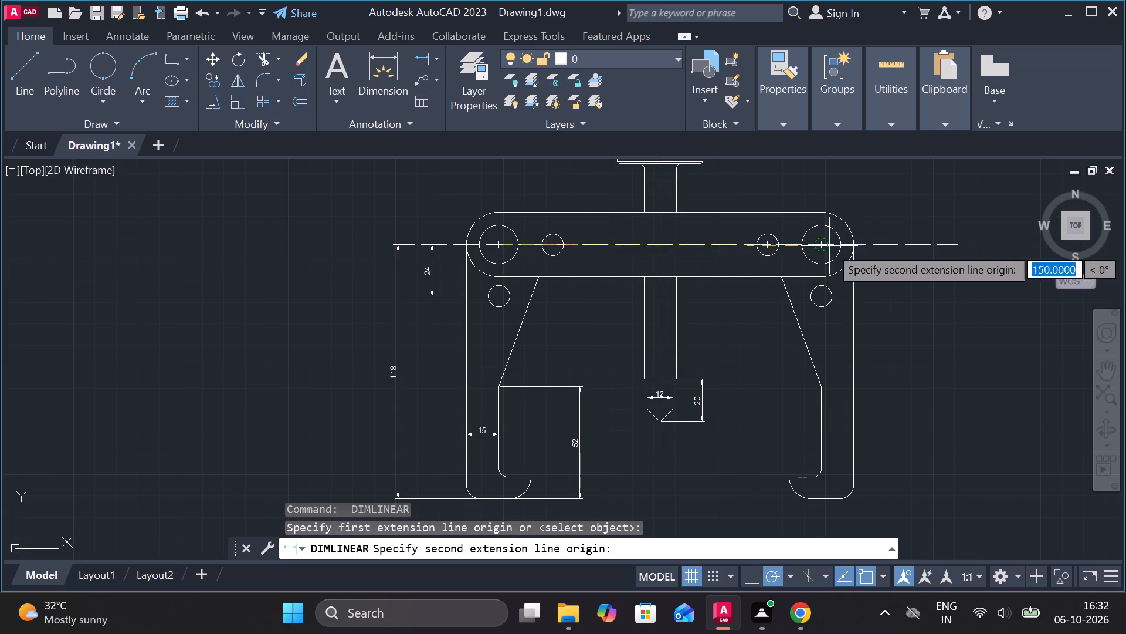
left_click(826, 246)
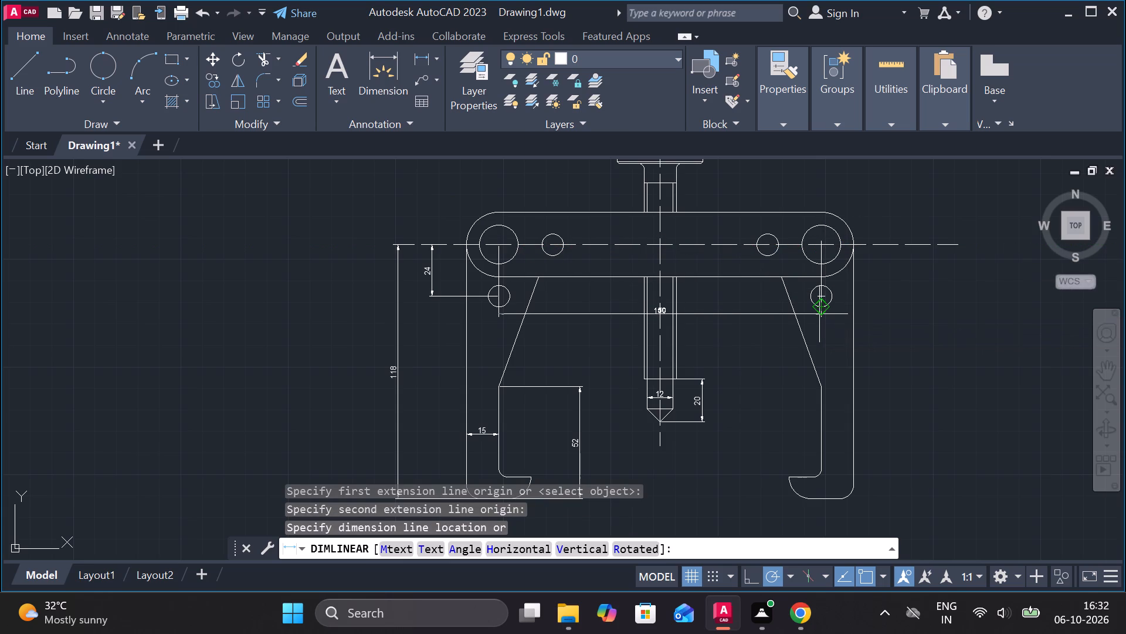
scroll(818, 352, "up", 2)
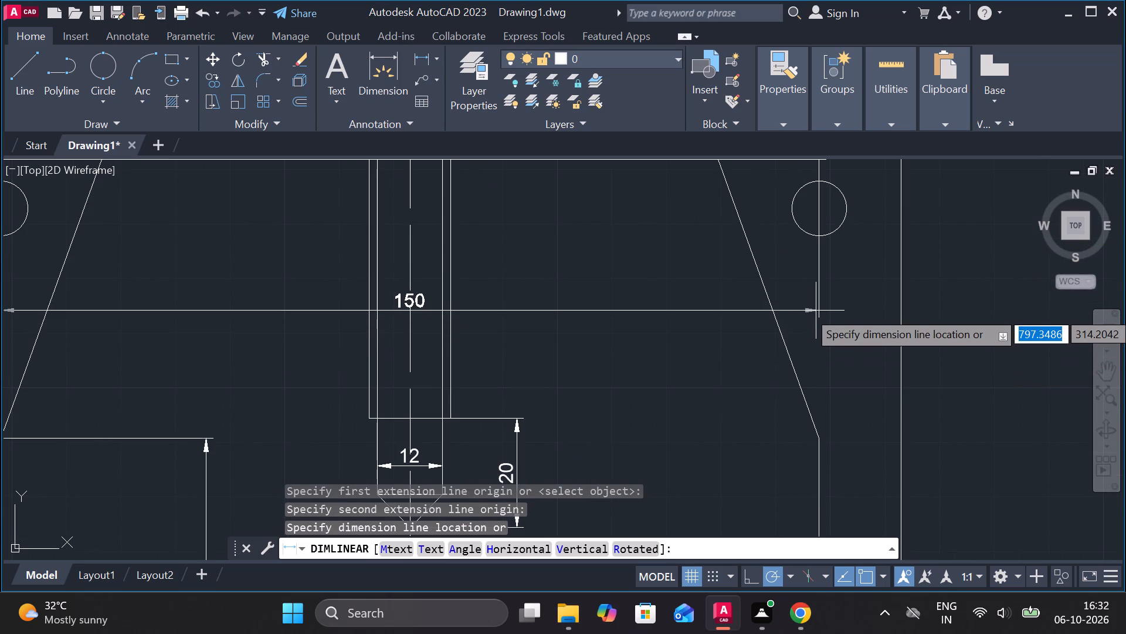
scroll(816, 311, "down", 2)
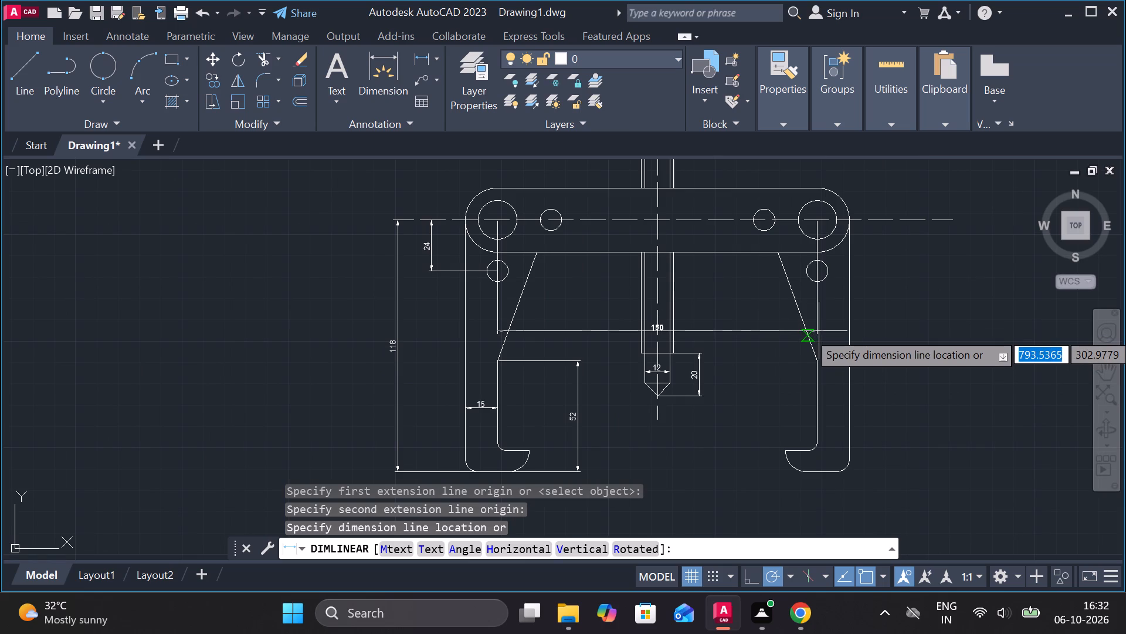
left_click(819, 329)
Add a horizontal linear dimension between the centres of the link's two small holes, placed above the large-hole spacing dimension.
key("space")
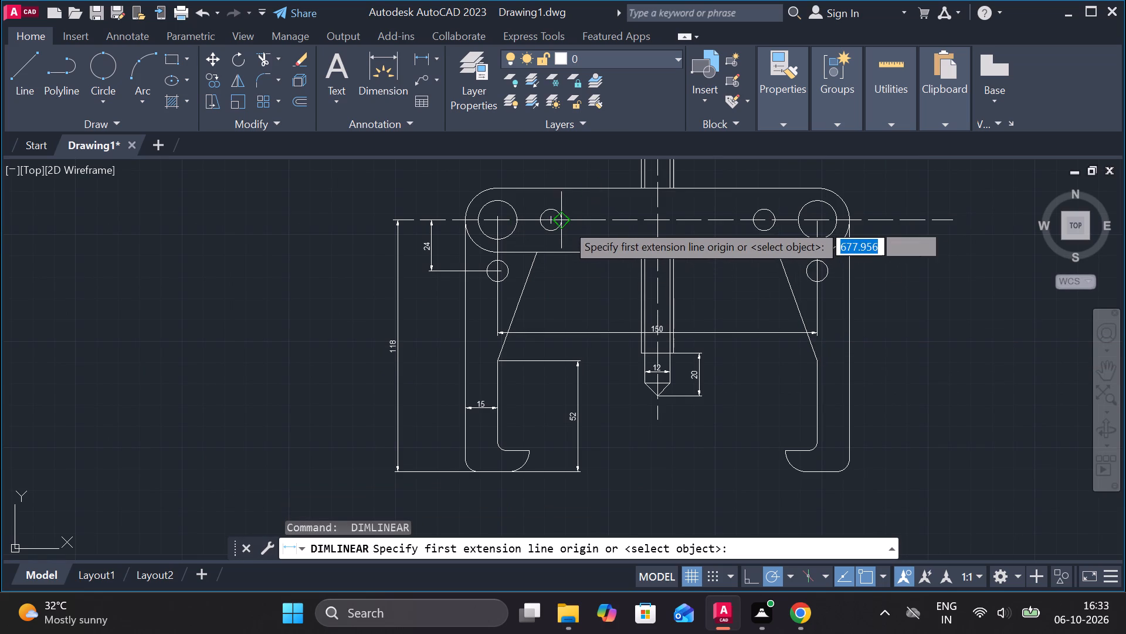
left_click(546, 220)
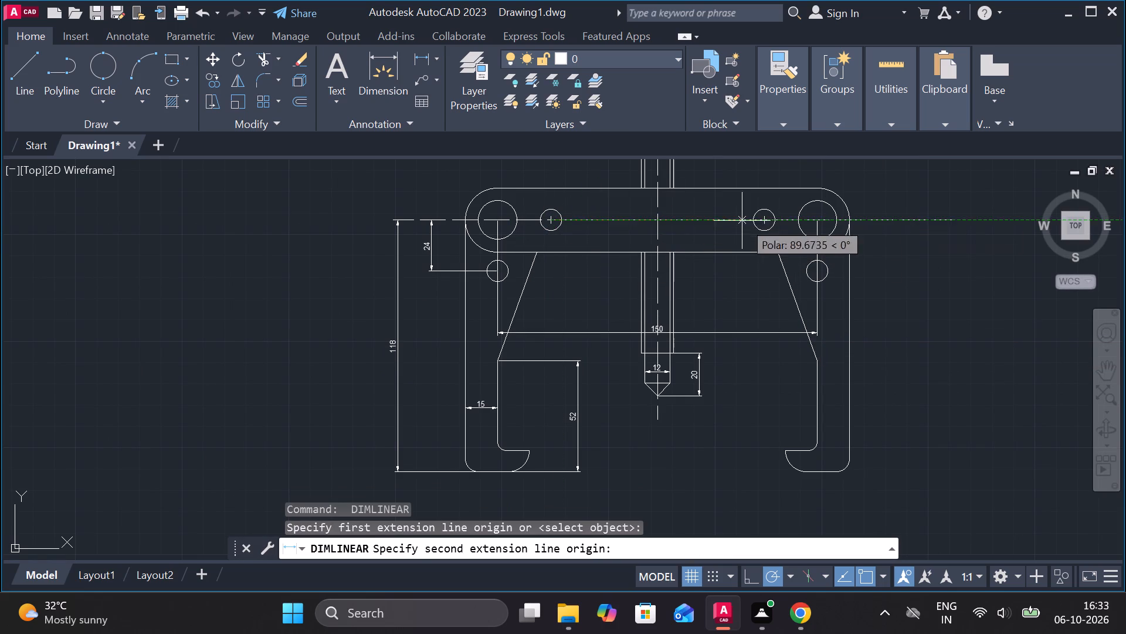
left_click(768, 221)
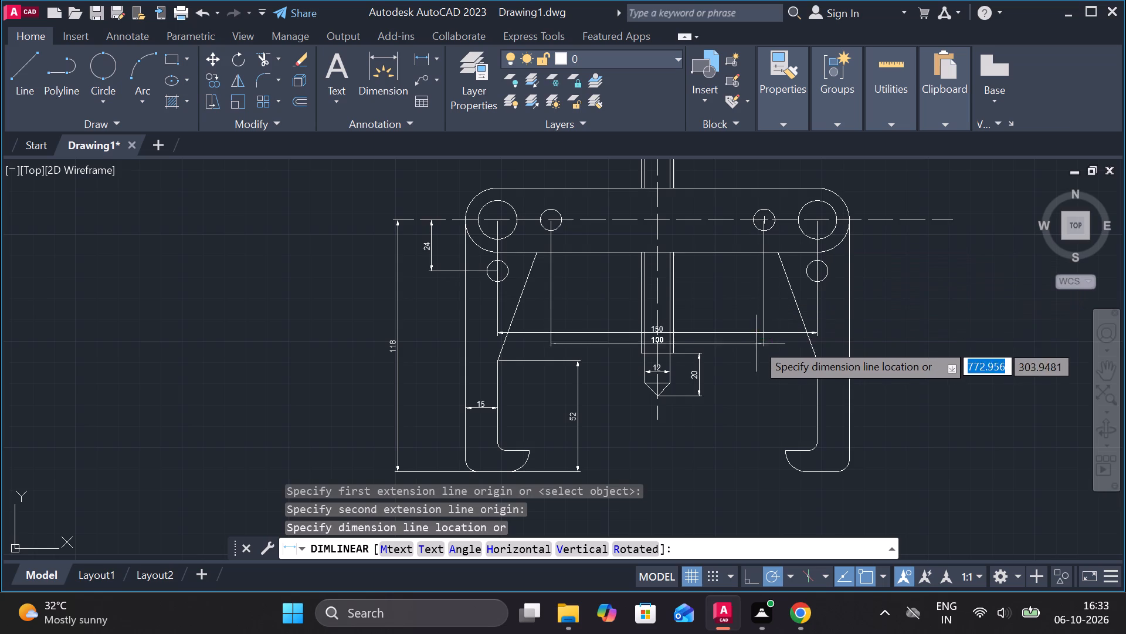
scroll(752, 318, "up", 1)
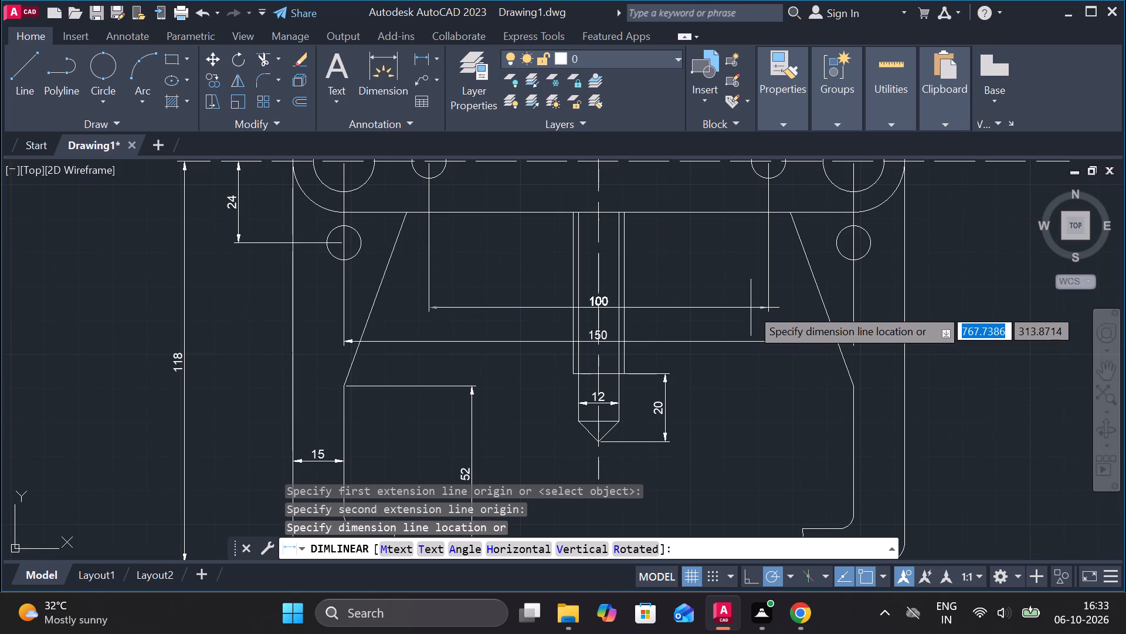
left_click(751, 308)
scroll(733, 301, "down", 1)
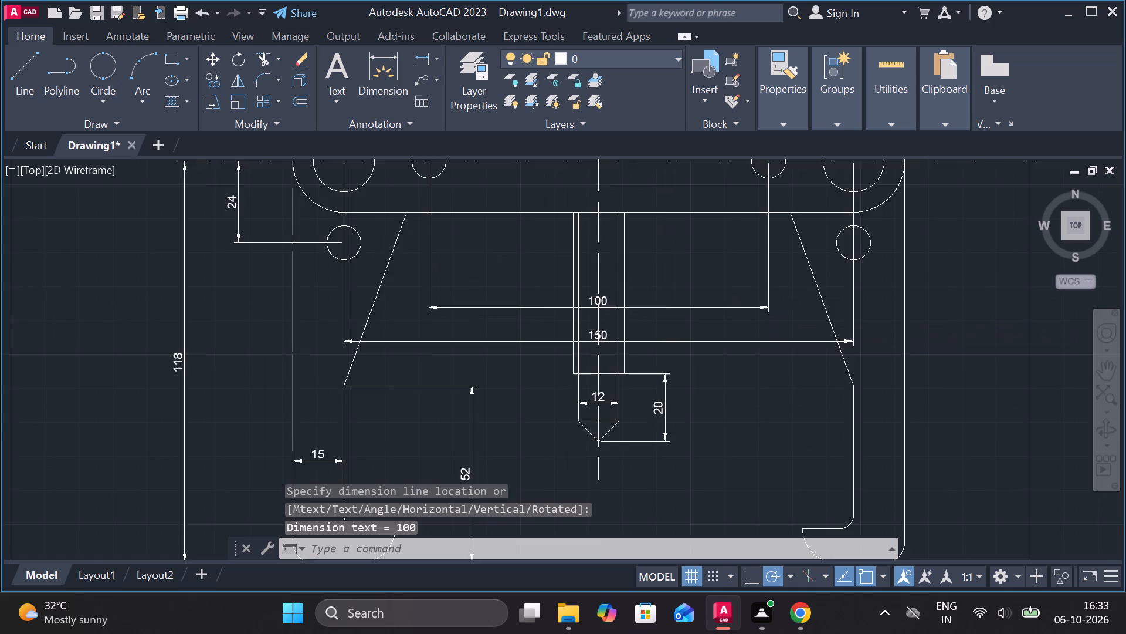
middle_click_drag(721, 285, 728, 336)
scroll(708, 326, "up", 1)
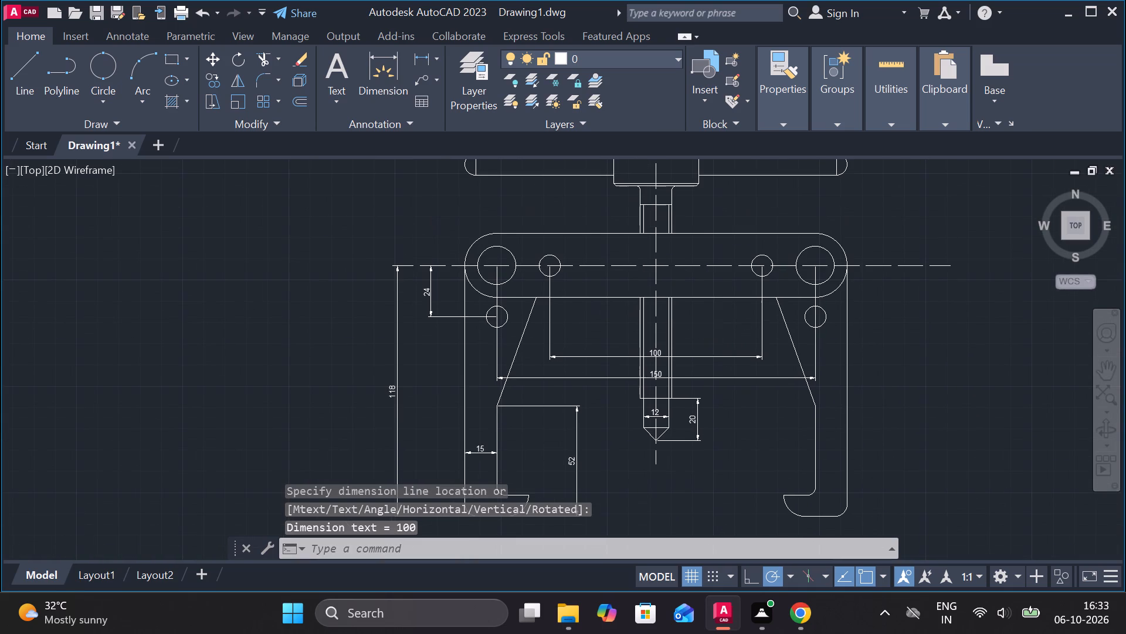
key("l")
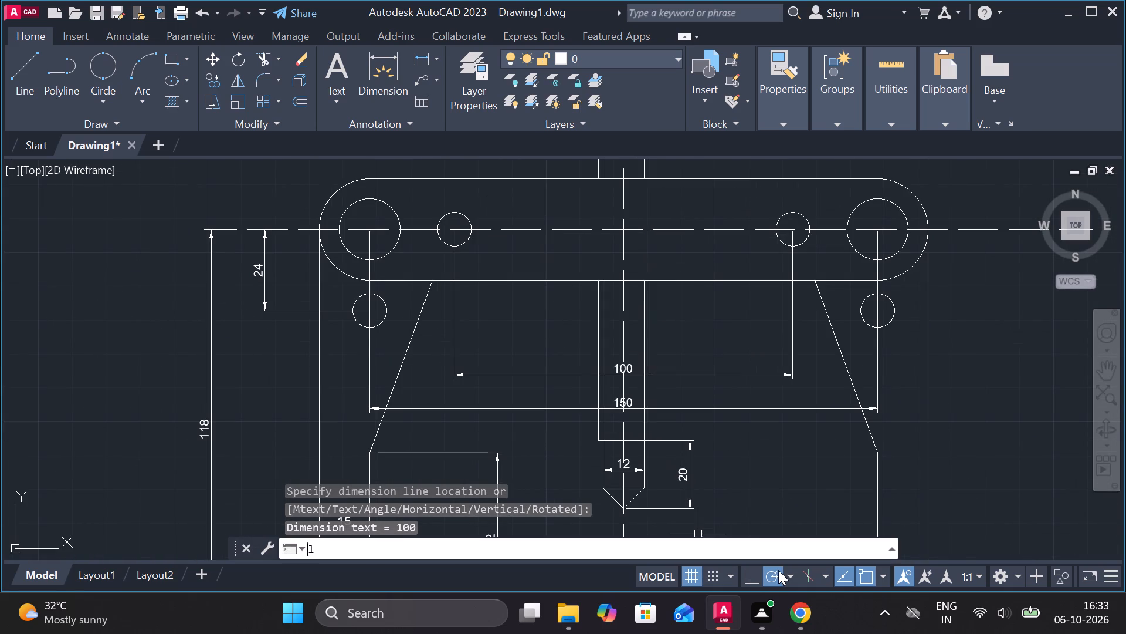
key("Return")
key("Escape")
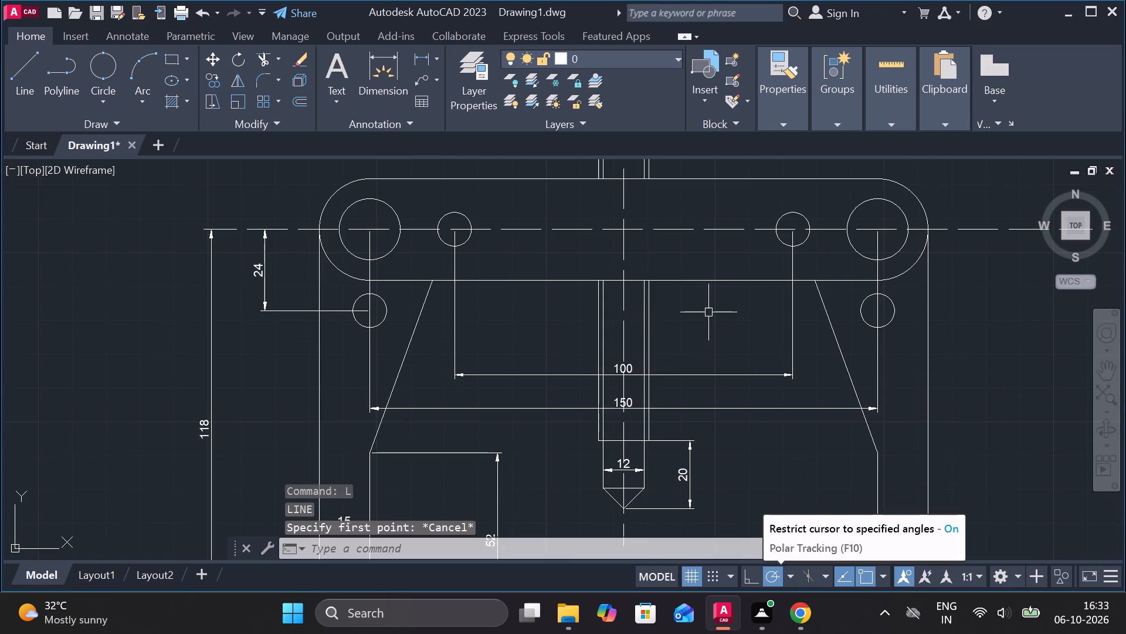
Trim the vertical centre line inside the shaft between the link's lower edge and the shaft's shoulder.
type("tr")
key("Return")
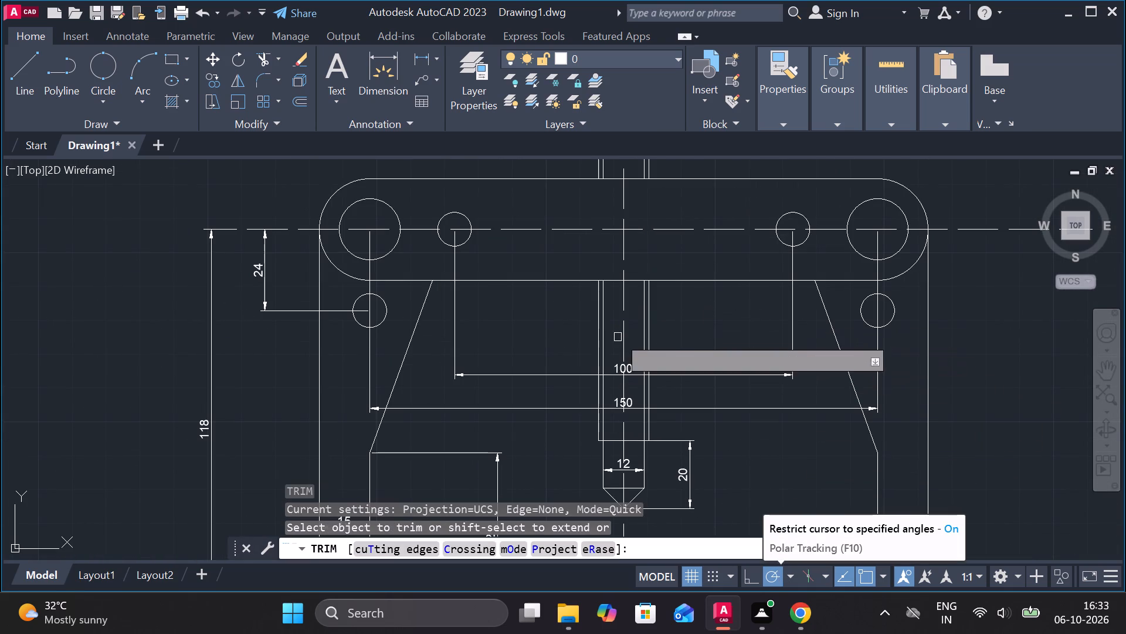
left_click(623, 307)
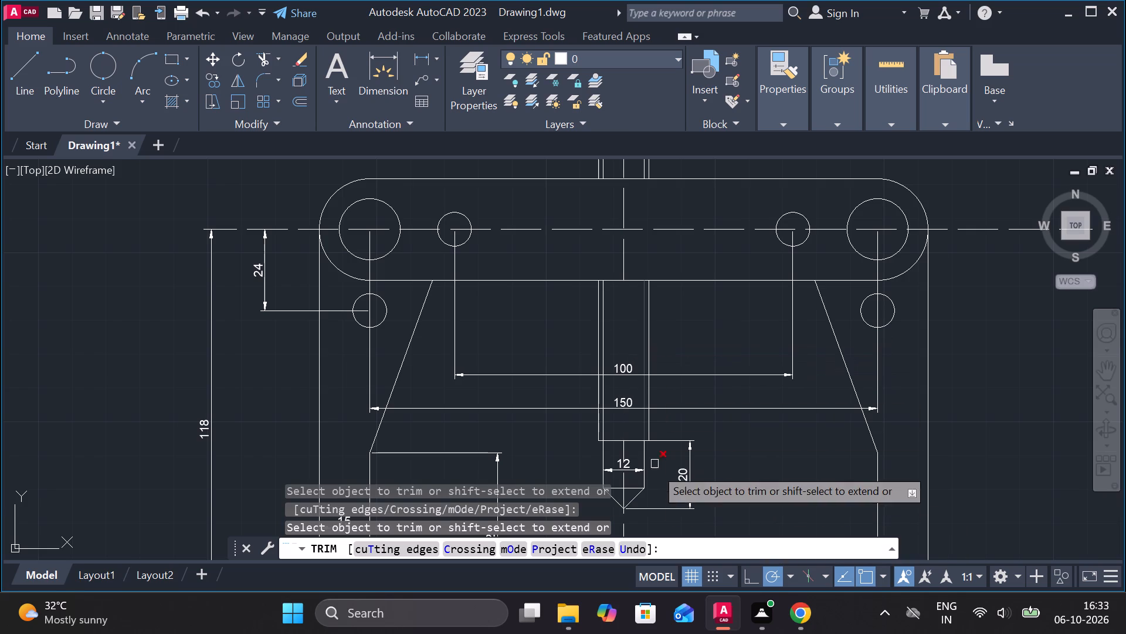
scroll(730, 467, "down", 1)
middle_click_drag(738, 467, 733, 431)
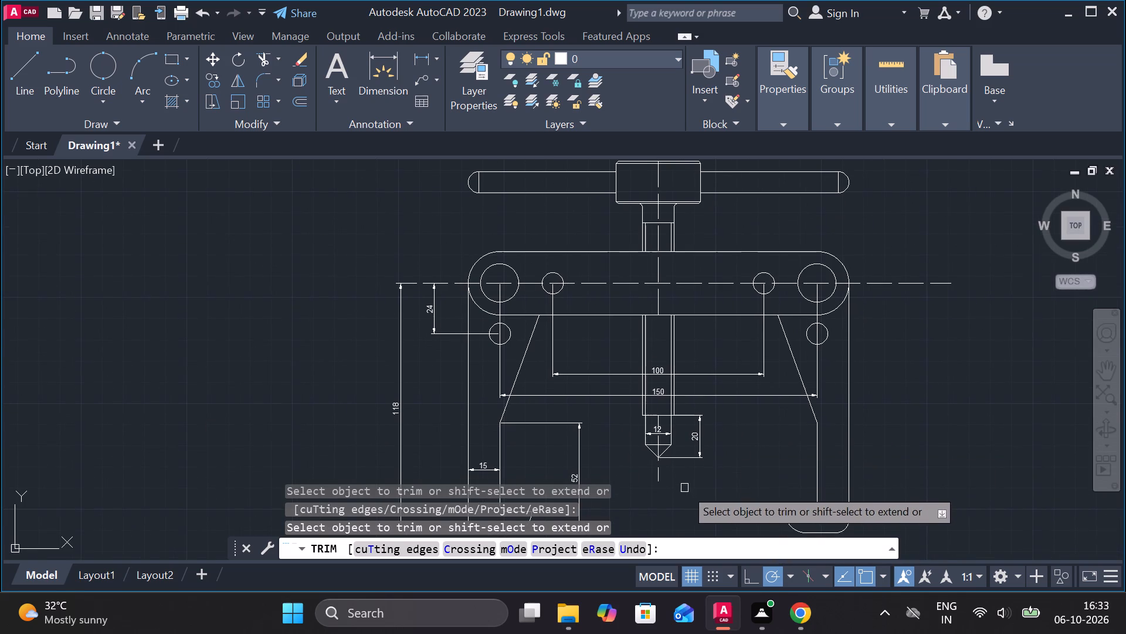
scroll(727, 446, "up", 1)
middle_click_drag(731, 441, 733, 554)
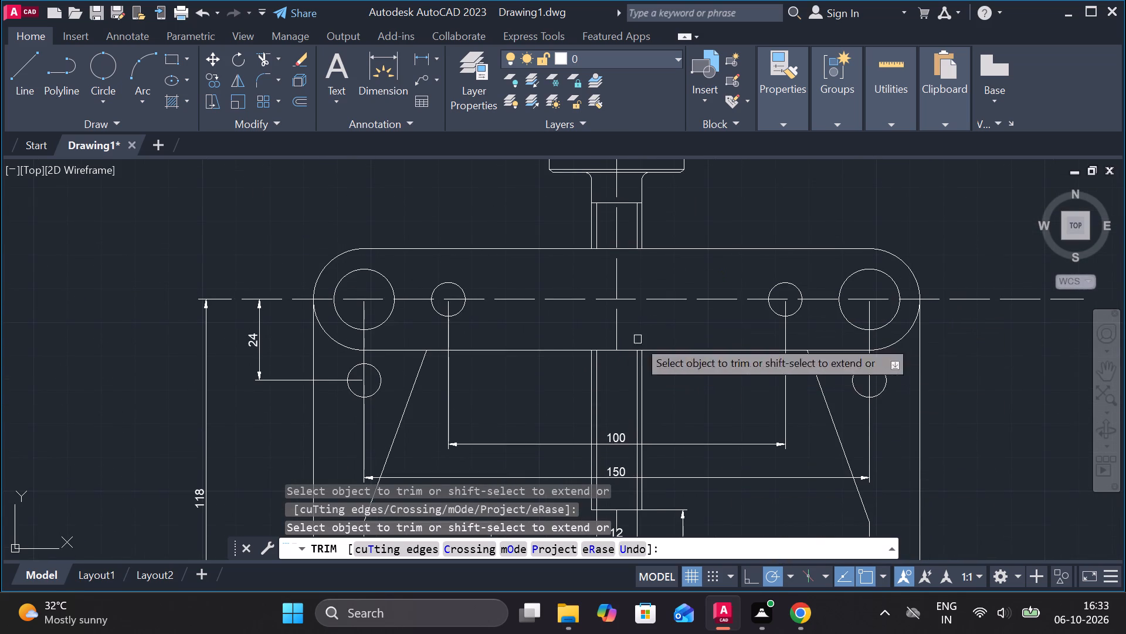
key("Escape")
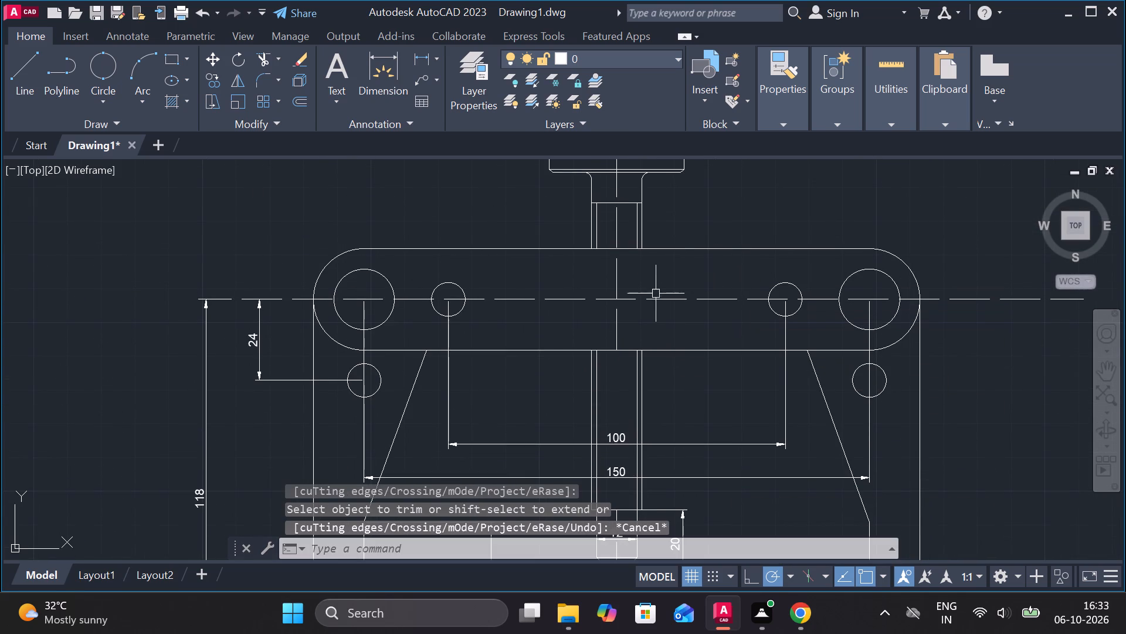
Offset the vertical centre line by 25 to both sides.
key("o")
key("Return")
key("Return")
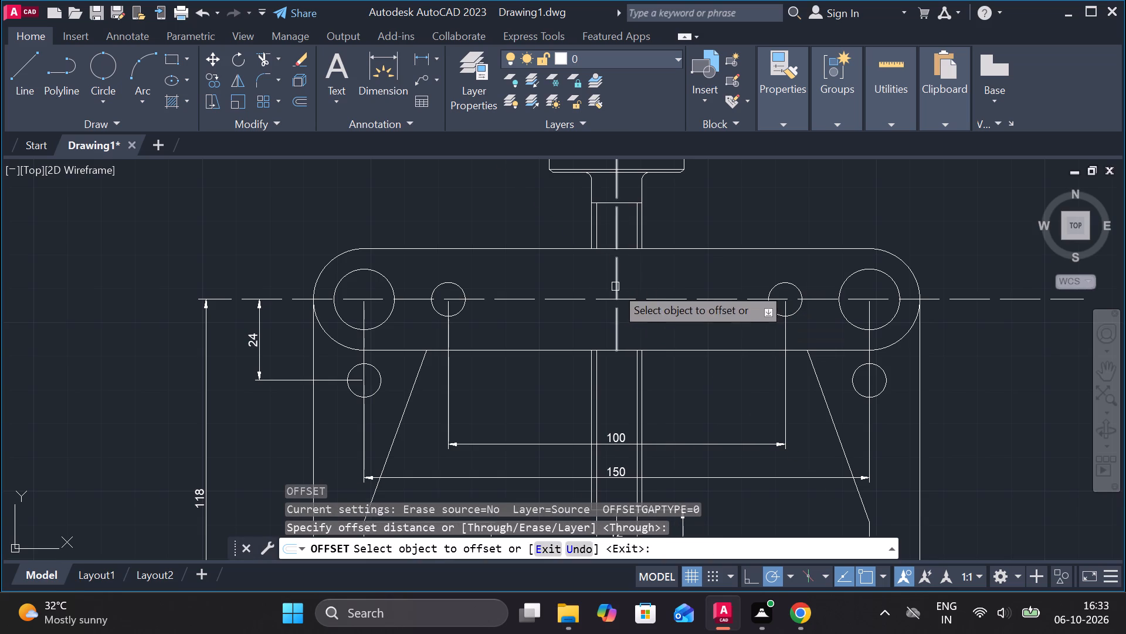
left_click(615, 286)
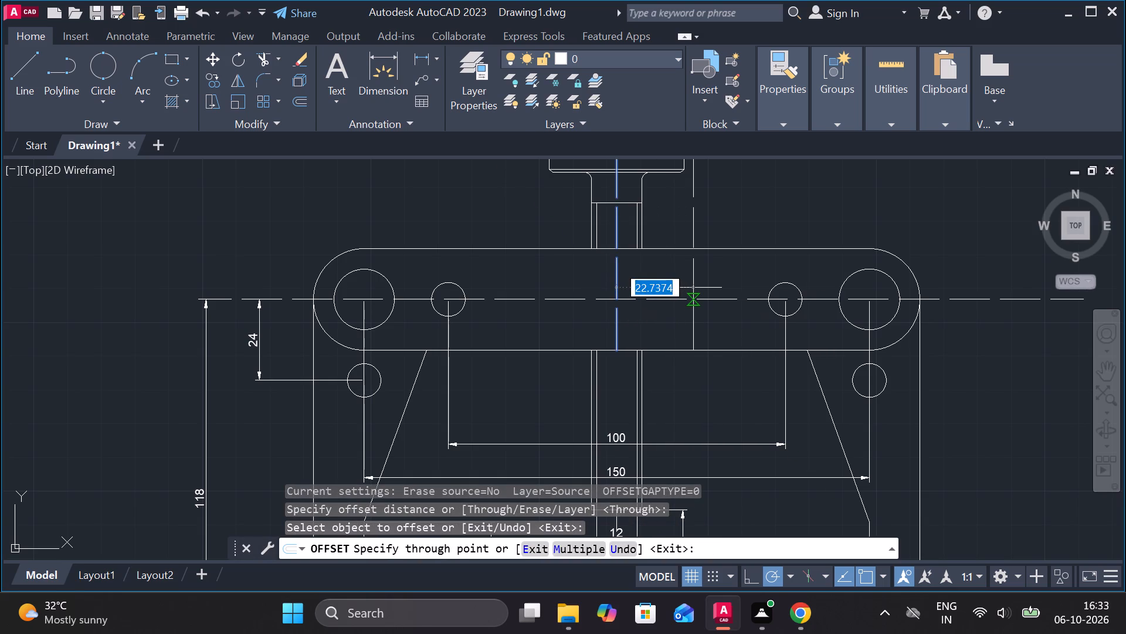
type("25")
key("Return")
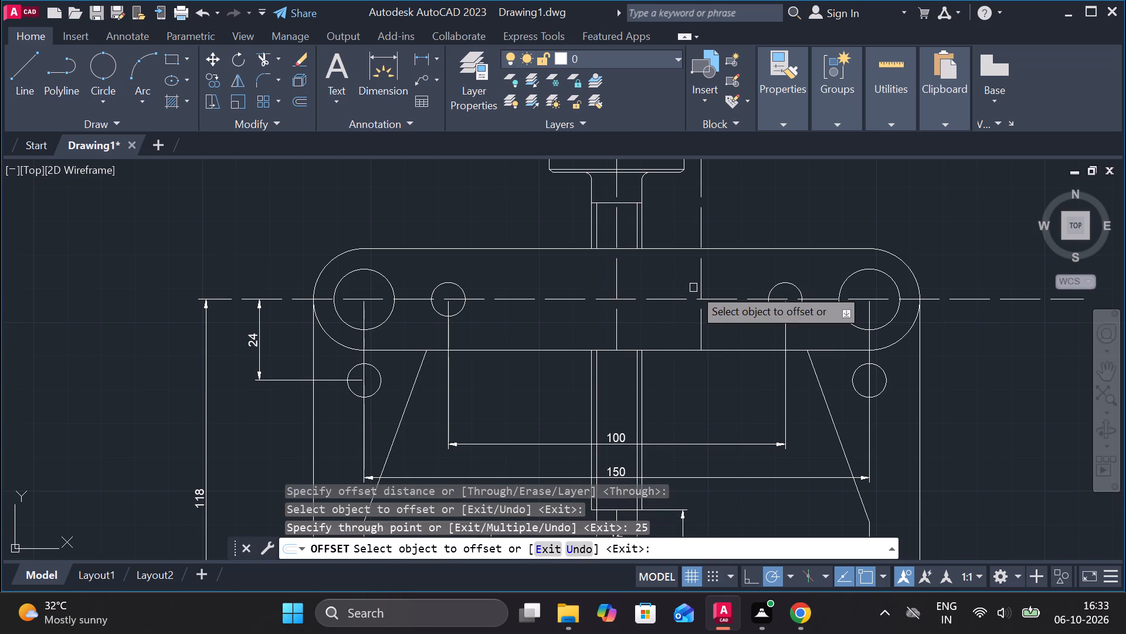
left_click(620, 279)
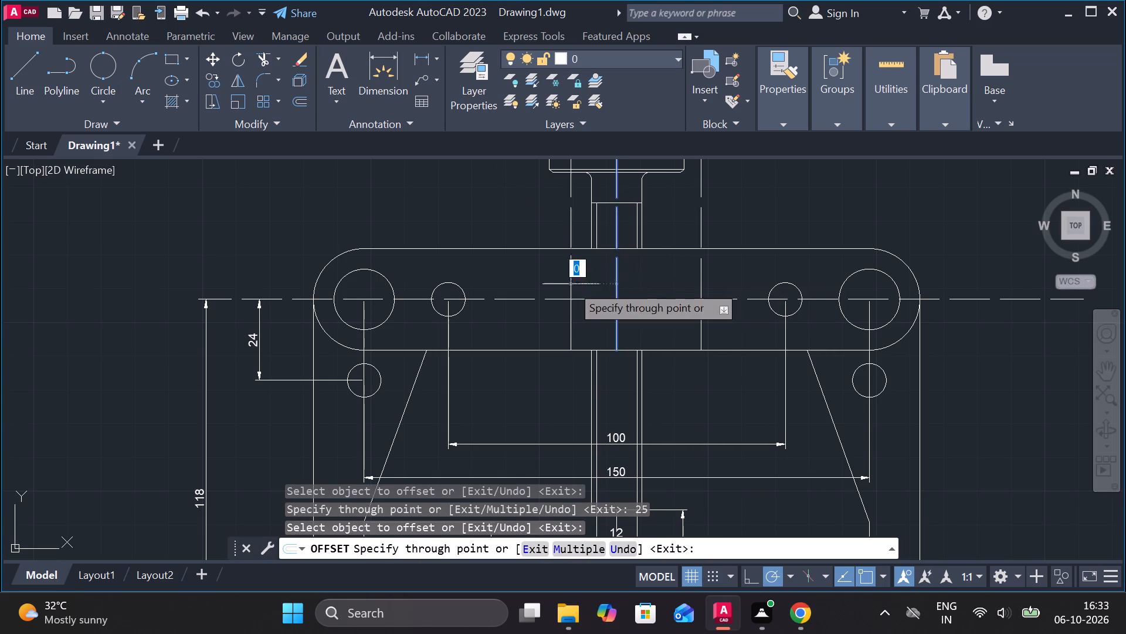
type("25")
key("Return")
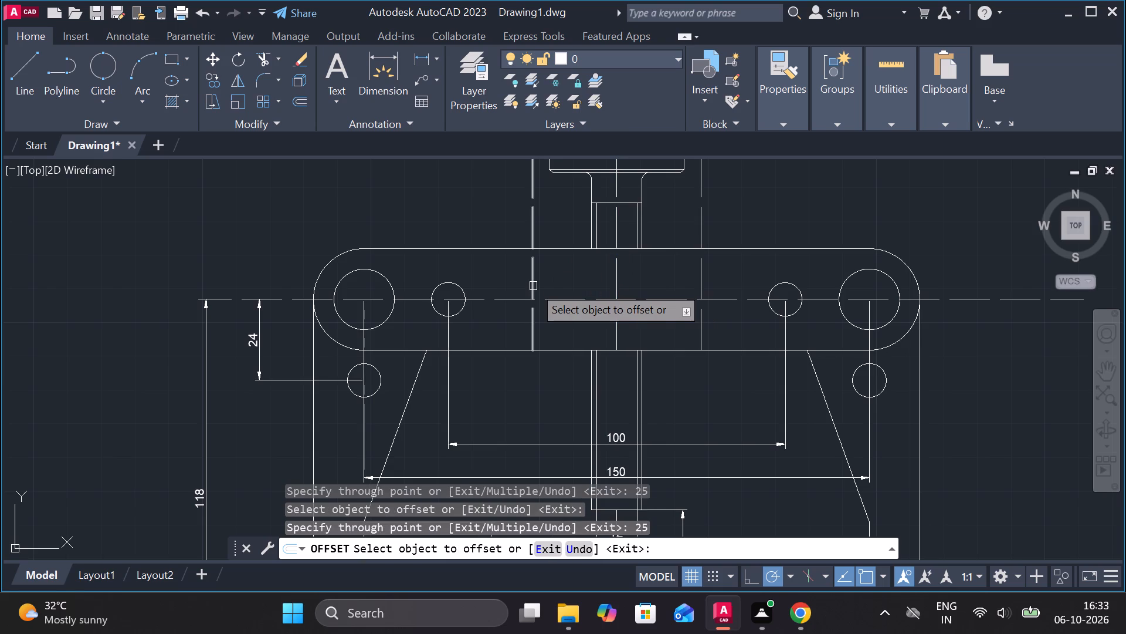
key("Escape")
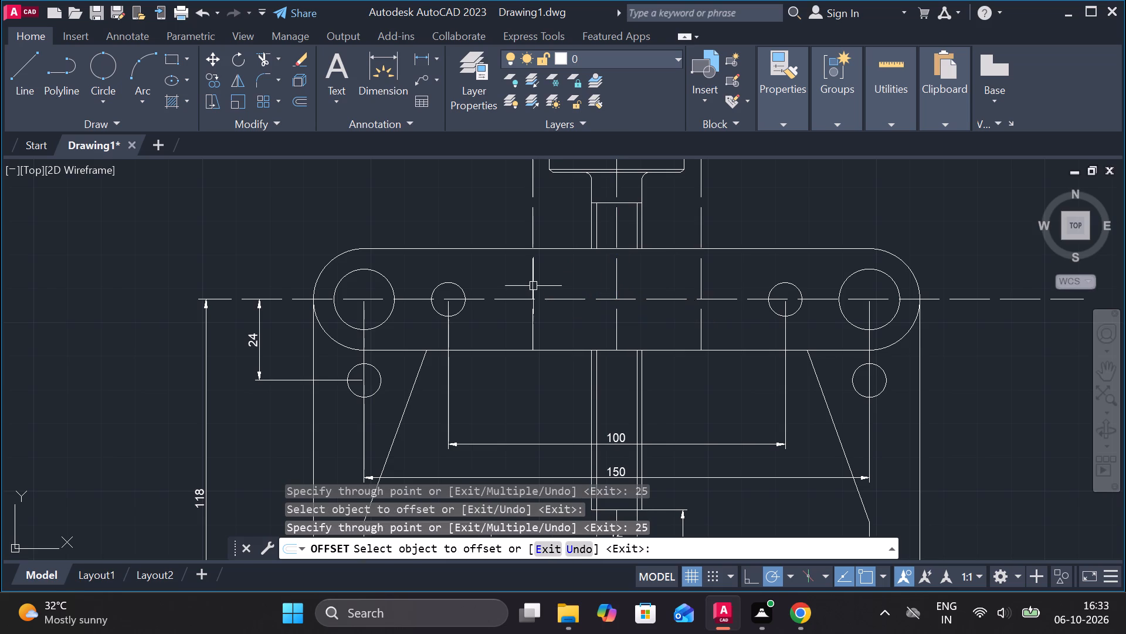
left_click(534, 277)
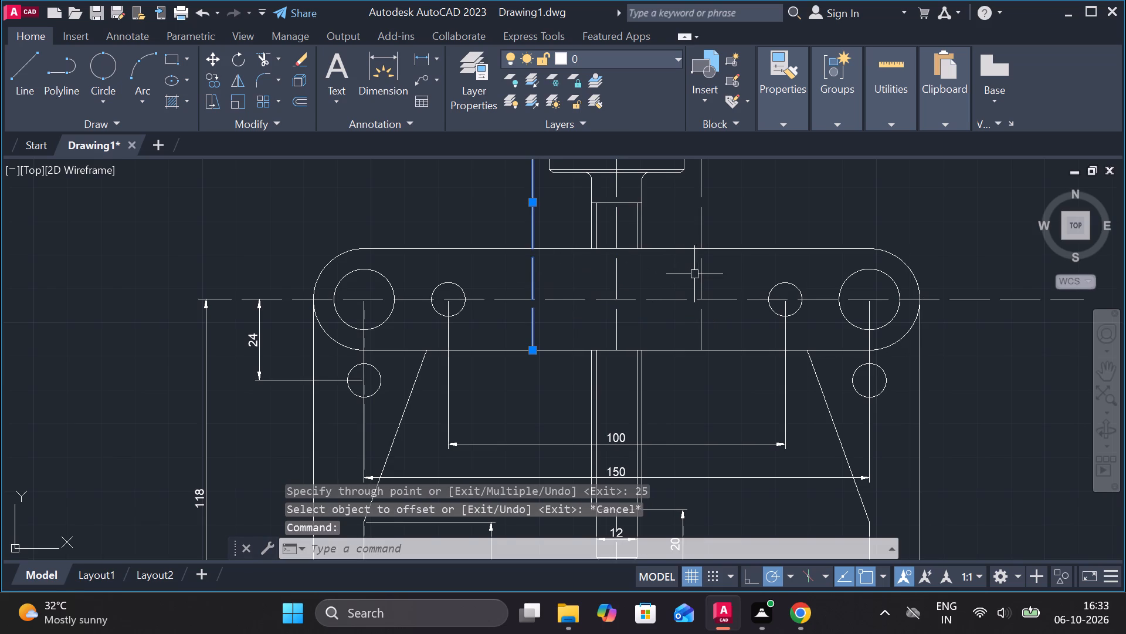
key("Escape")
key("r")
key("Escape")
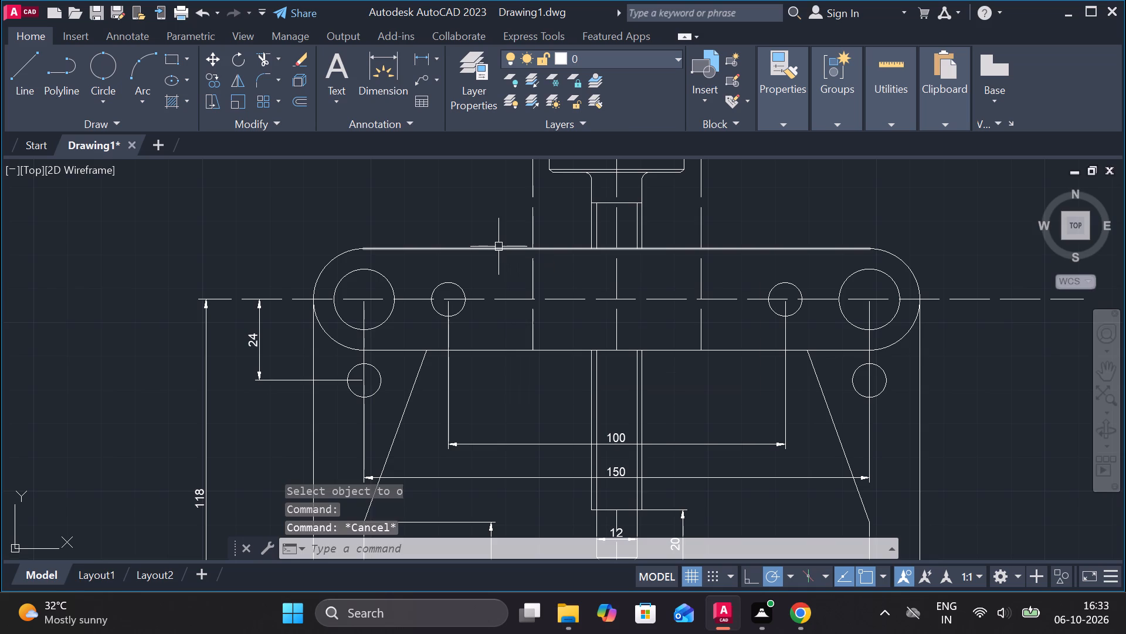
Trim the two offset lines above the link's upper edge.
type("tr")
key("space")
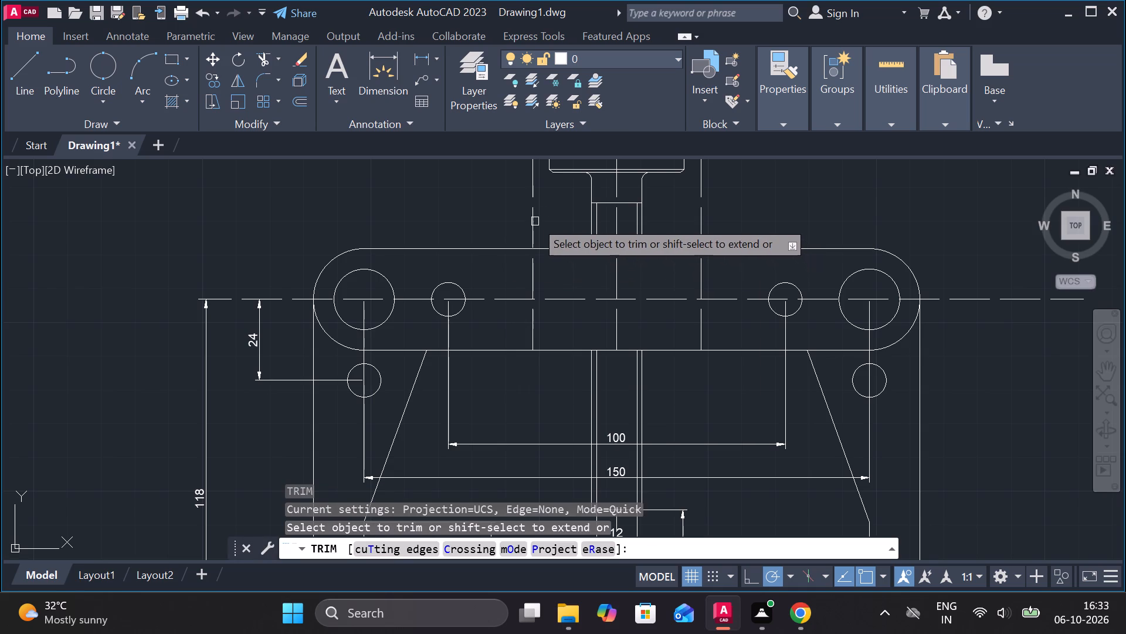
left_click(535, 220)
left_click(704, 225)
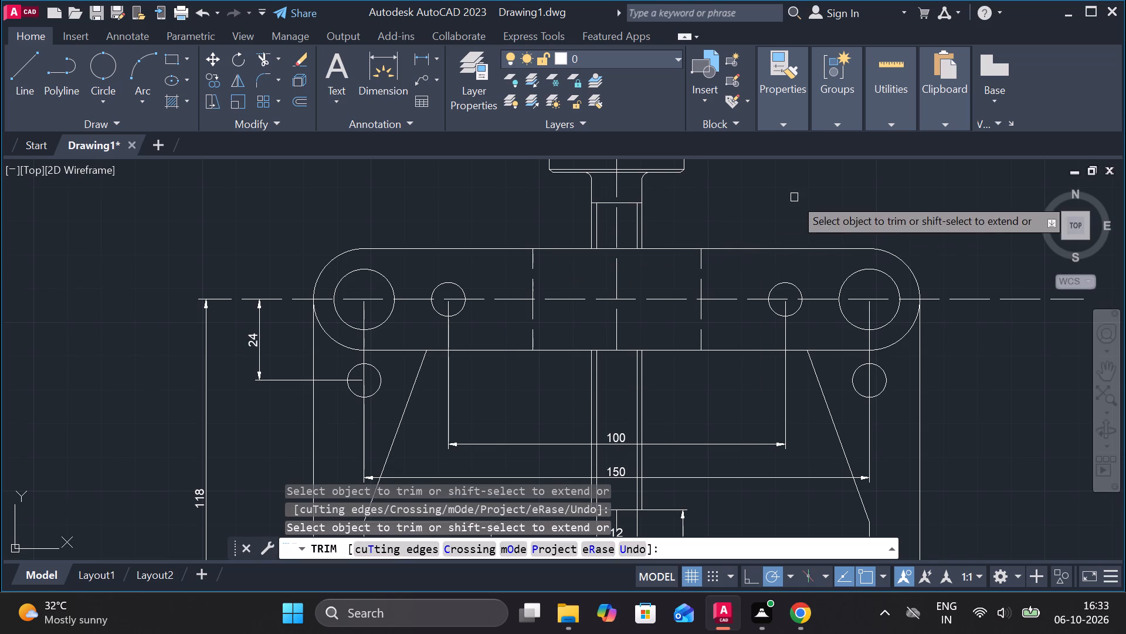
key("Escape")
Change the linetype of the two offset lines inside the link to ByLayer.
left_click(703, 278)
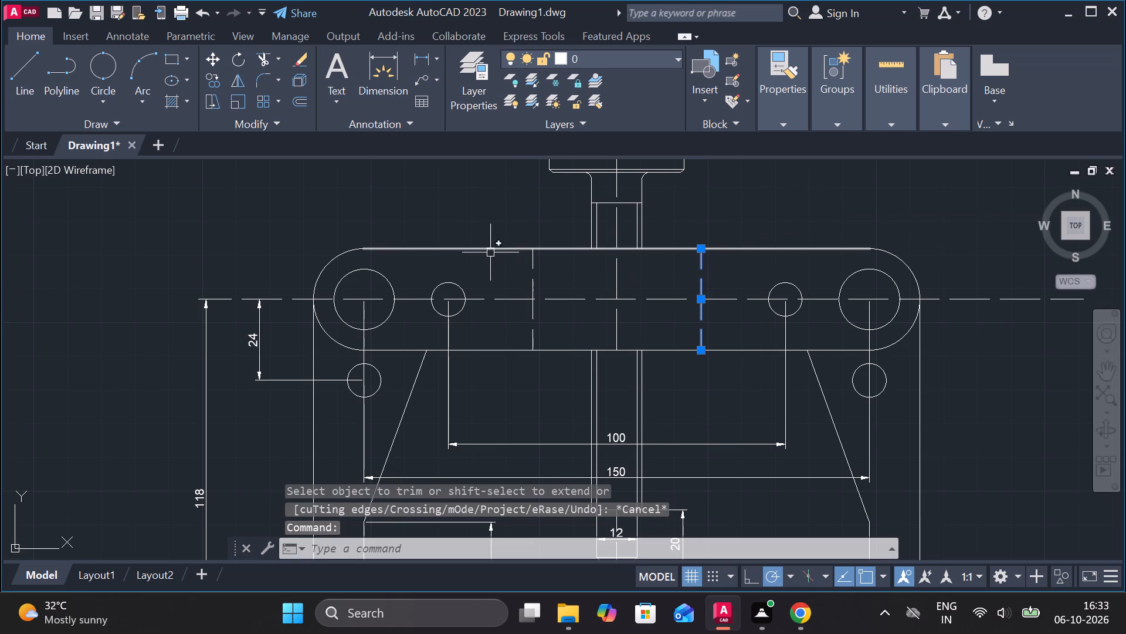
left_click(532, 264)
left_click(786, 121)
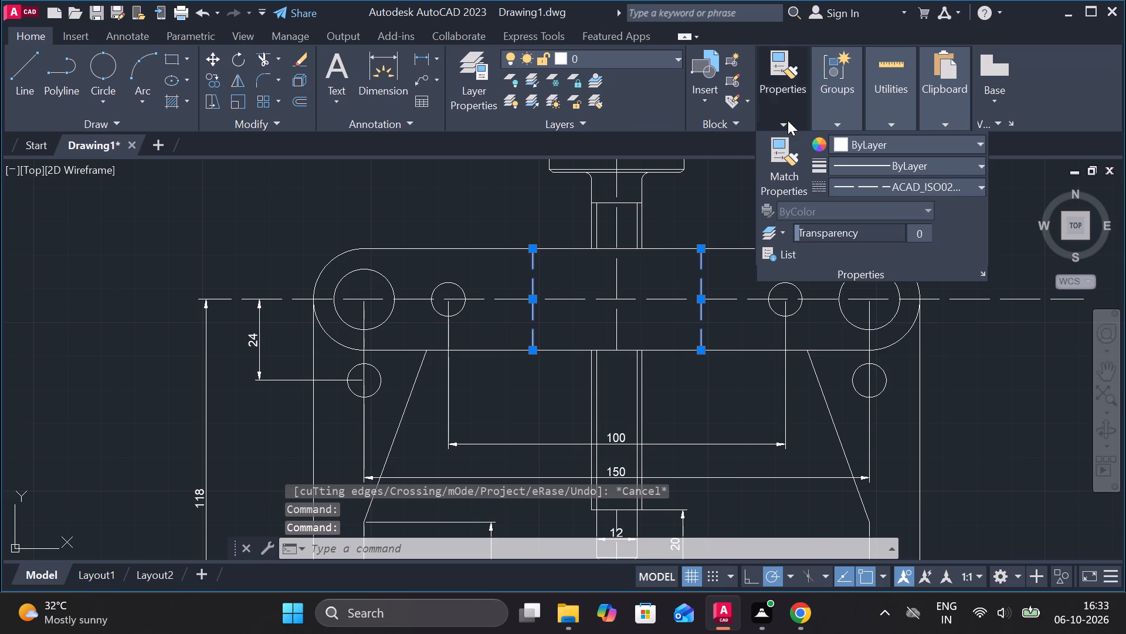
left_click(964, 187)
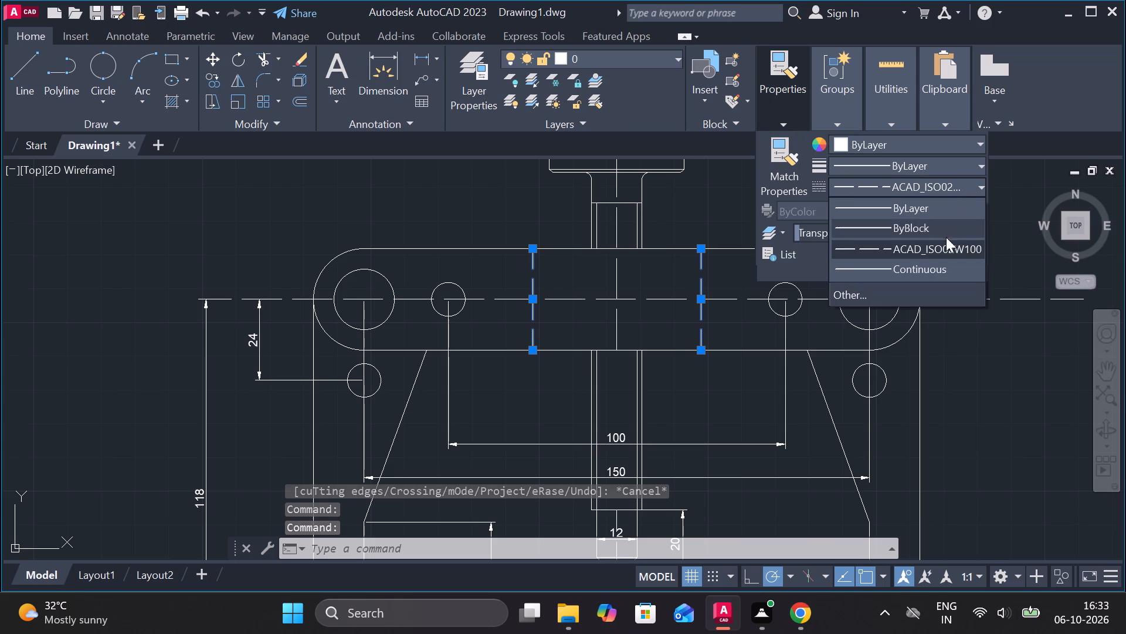
left_click(898, 211)
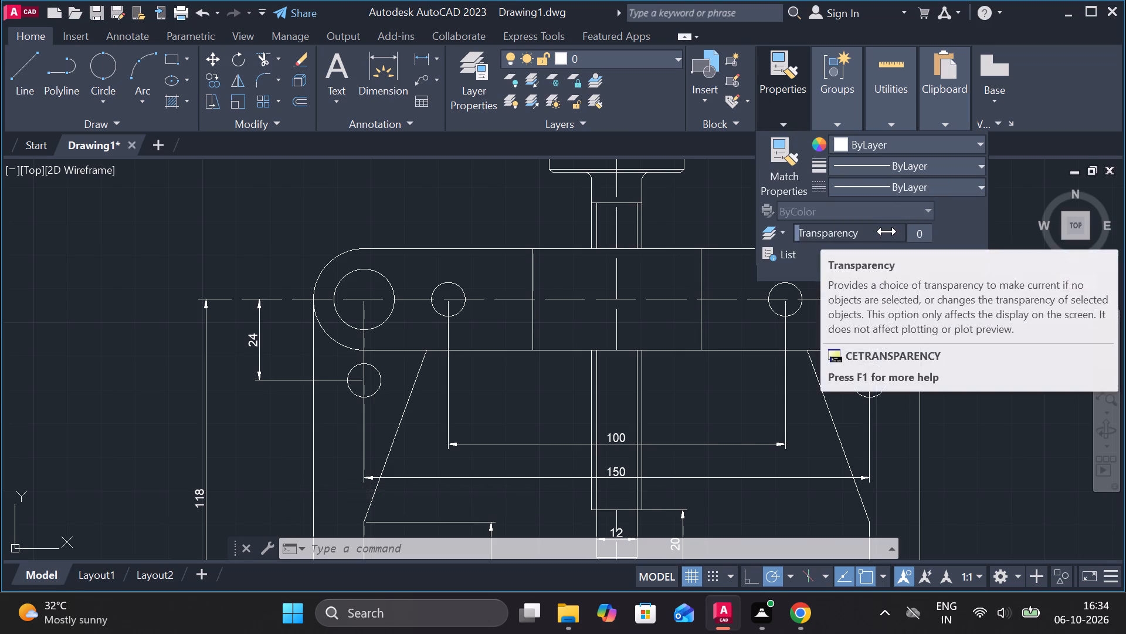
key("Escape")
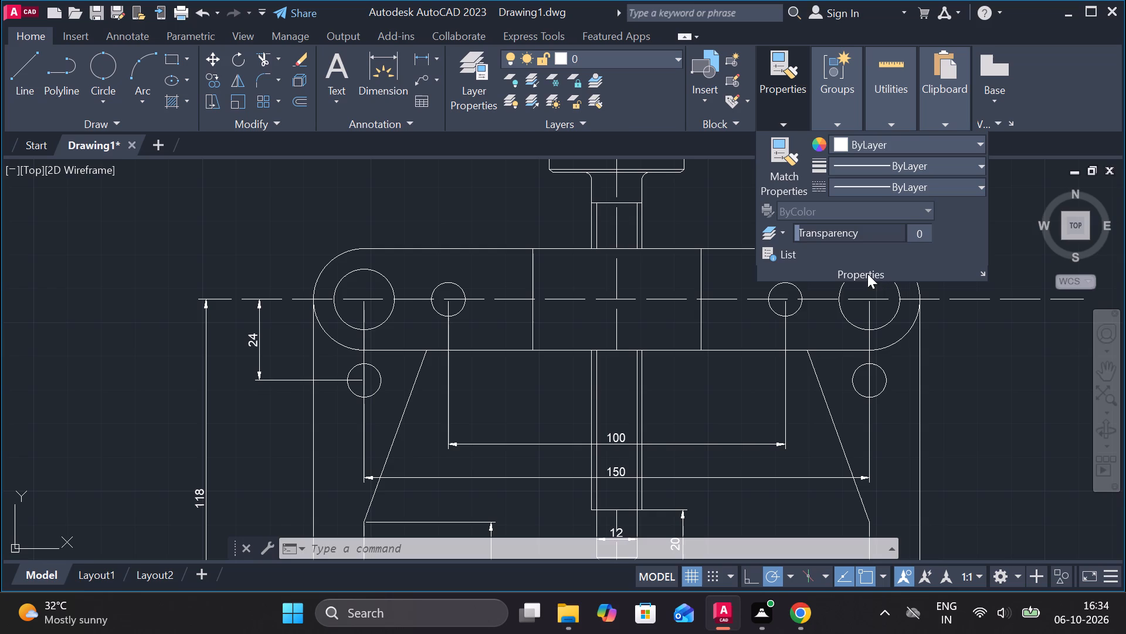
key("Escape")
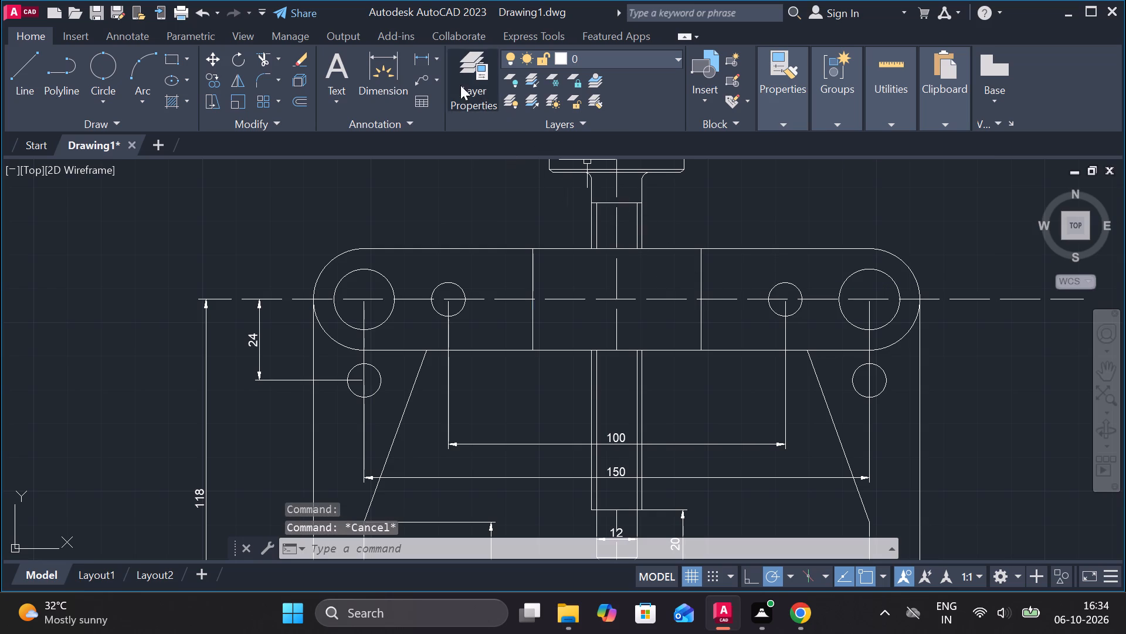
Add a horizontal linear dimension between the link's two inner vertical lines, placed below the link above the small-hole spacing dimension.
left_click(415, 62)
left_click(532, 350)
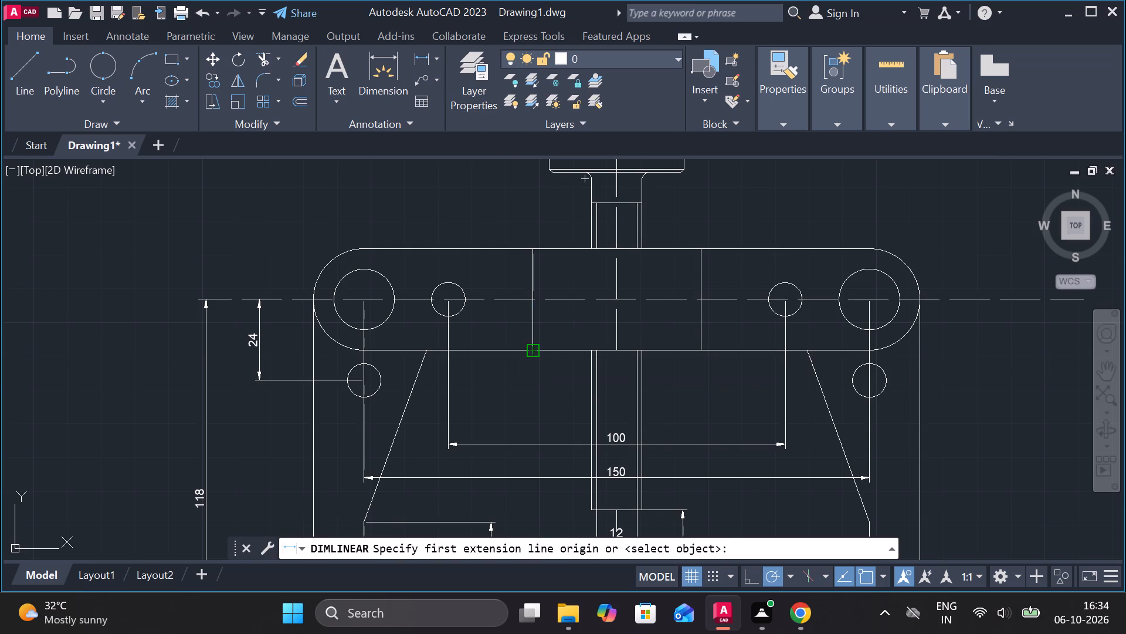
left_click(700, 353)
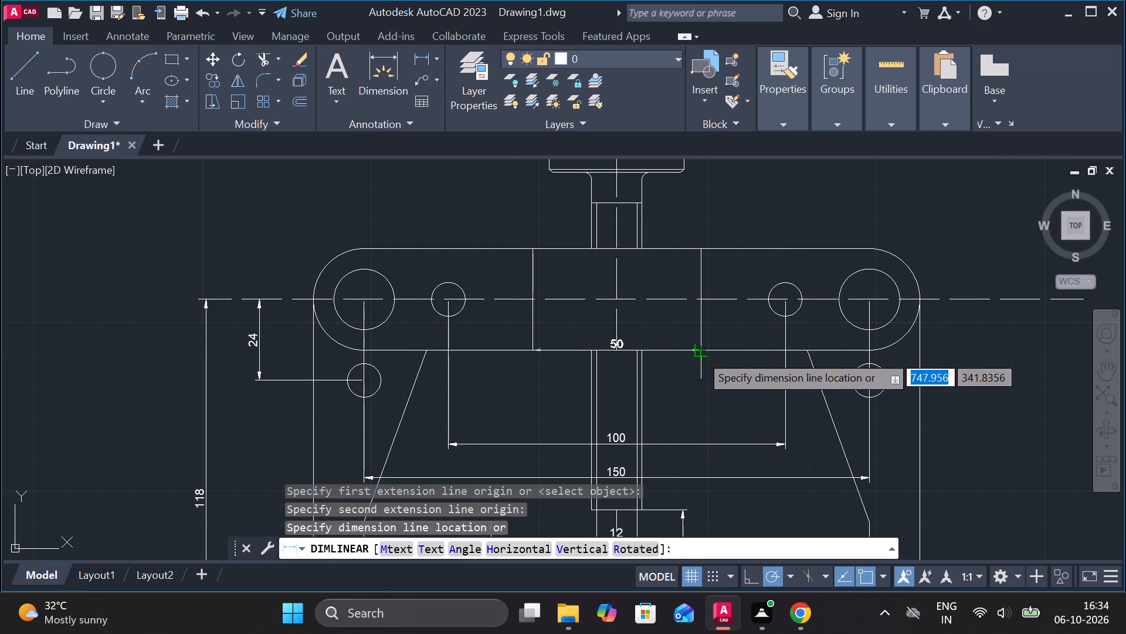
left_click(697, 417)
Add a horizontal linear dimension across the handle's full length between its rounded ends, placed above the head.
scroll(704, 405, "down", 1)
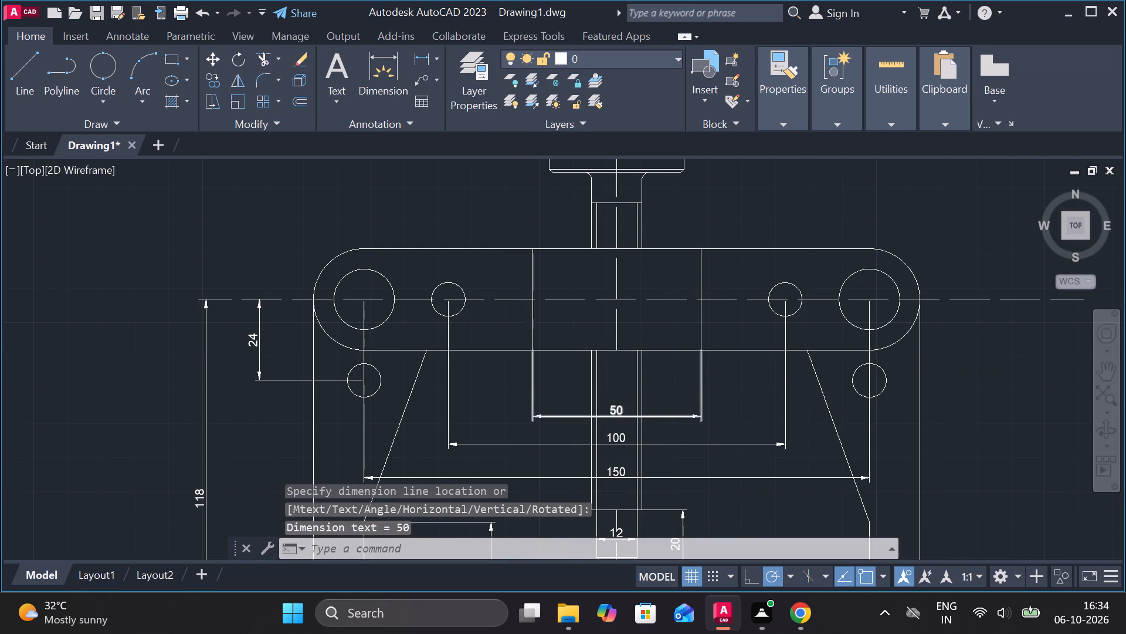
middle_click_drag(751, 475, 764, 379)
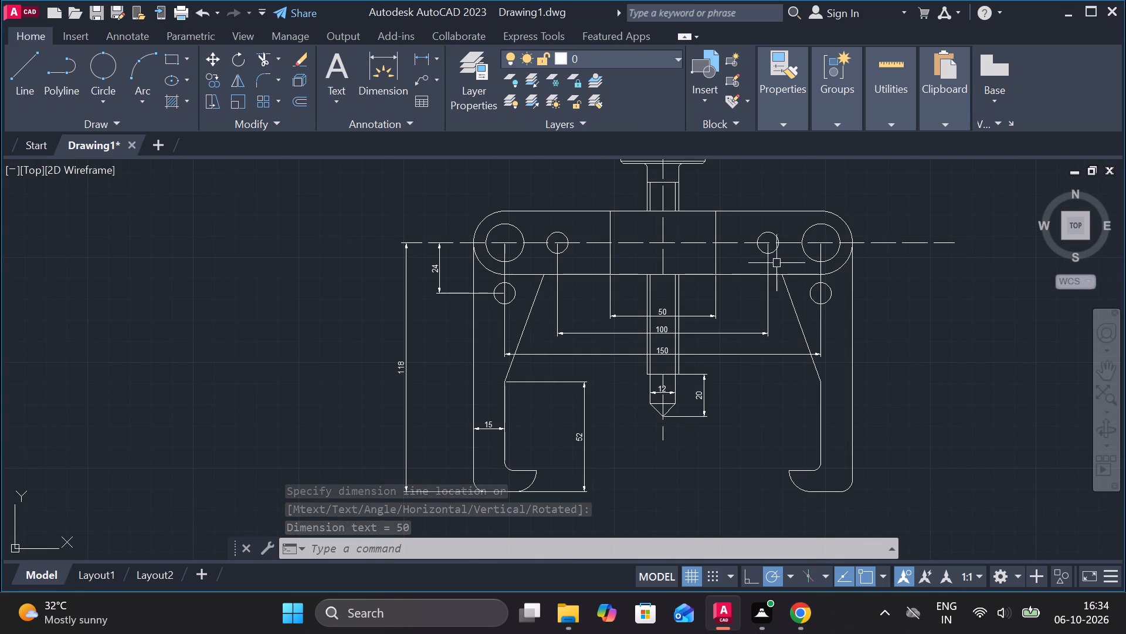
middle_click_drag(833, 187, 818, 400)
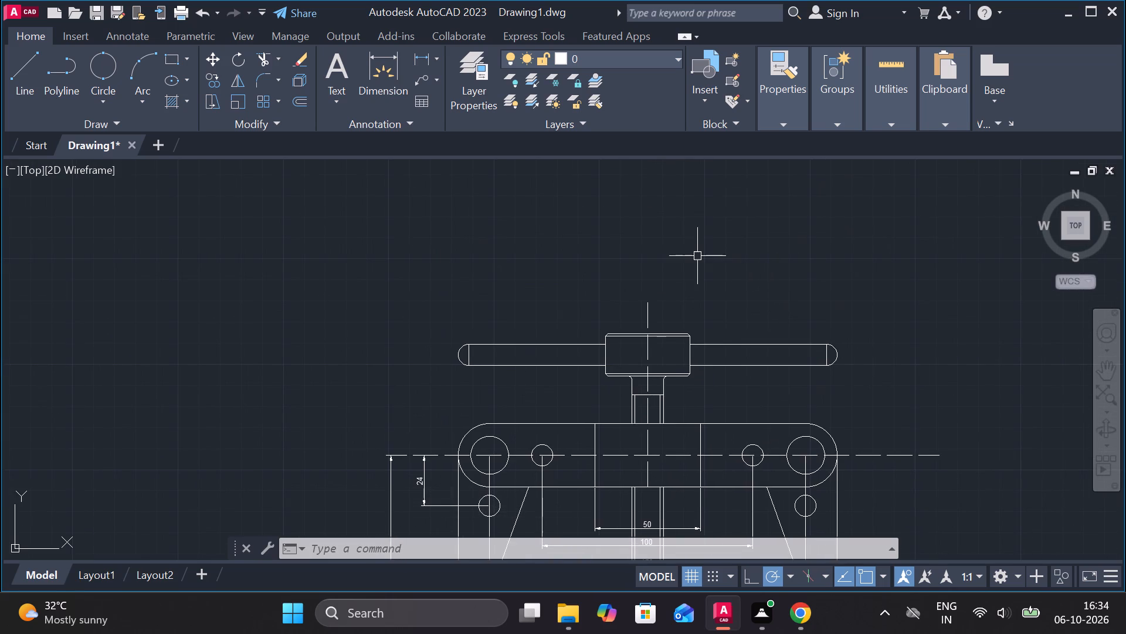
key("space")
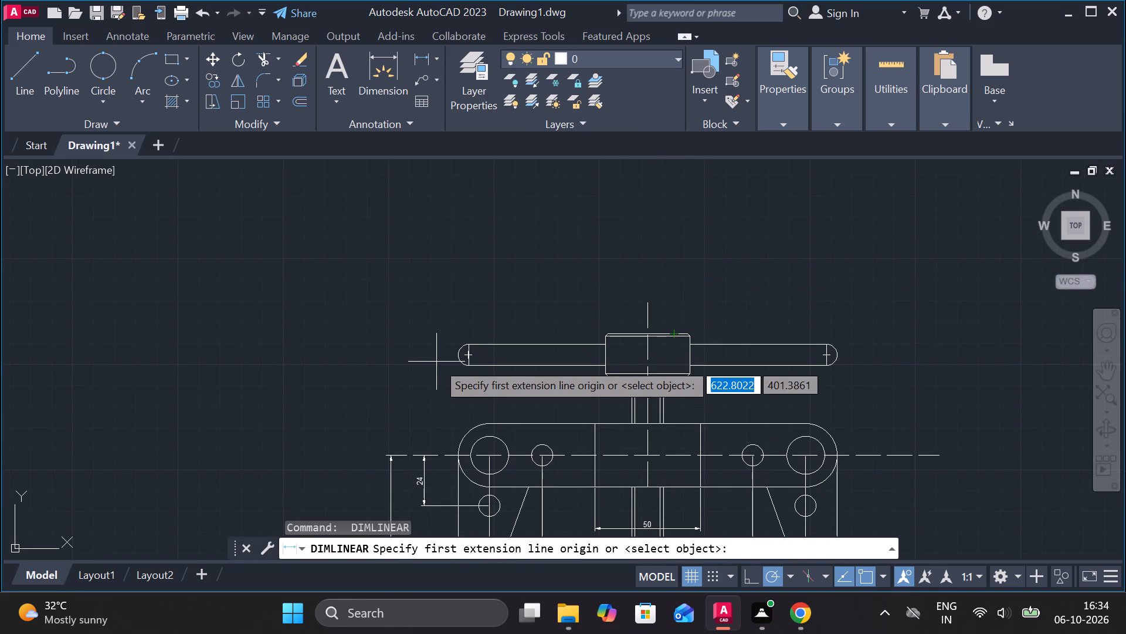
left_click(452, 355)
scroll(932, 352, "up", 2)
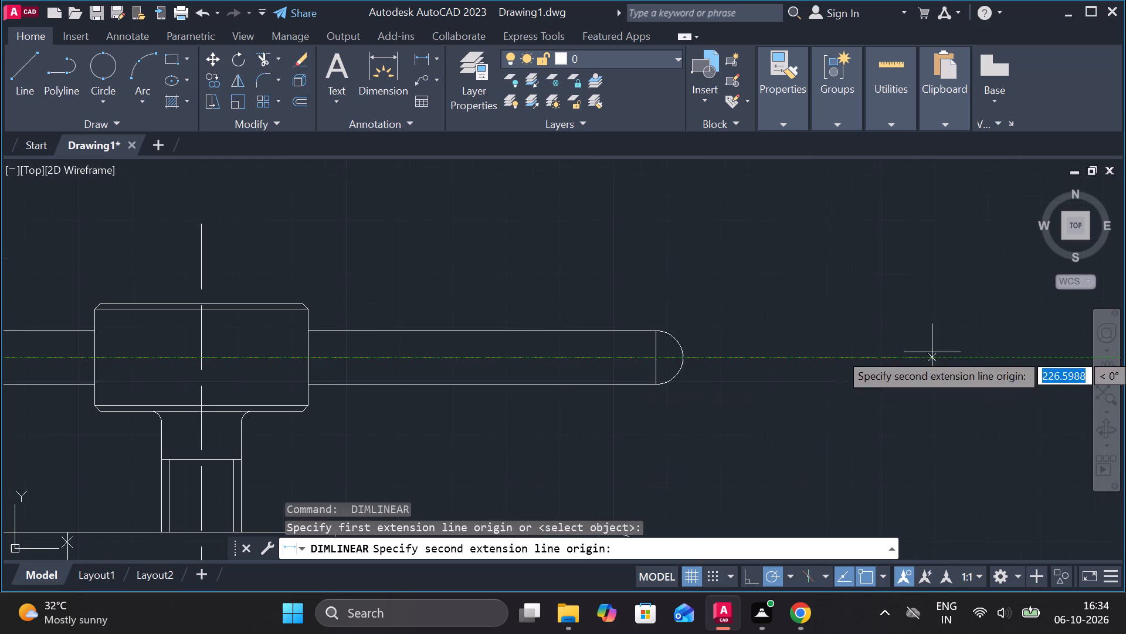
left_click(687, 359)
scroll(673, 232, "down", 1)
middle_click_drag(675, 252, 681, 257)
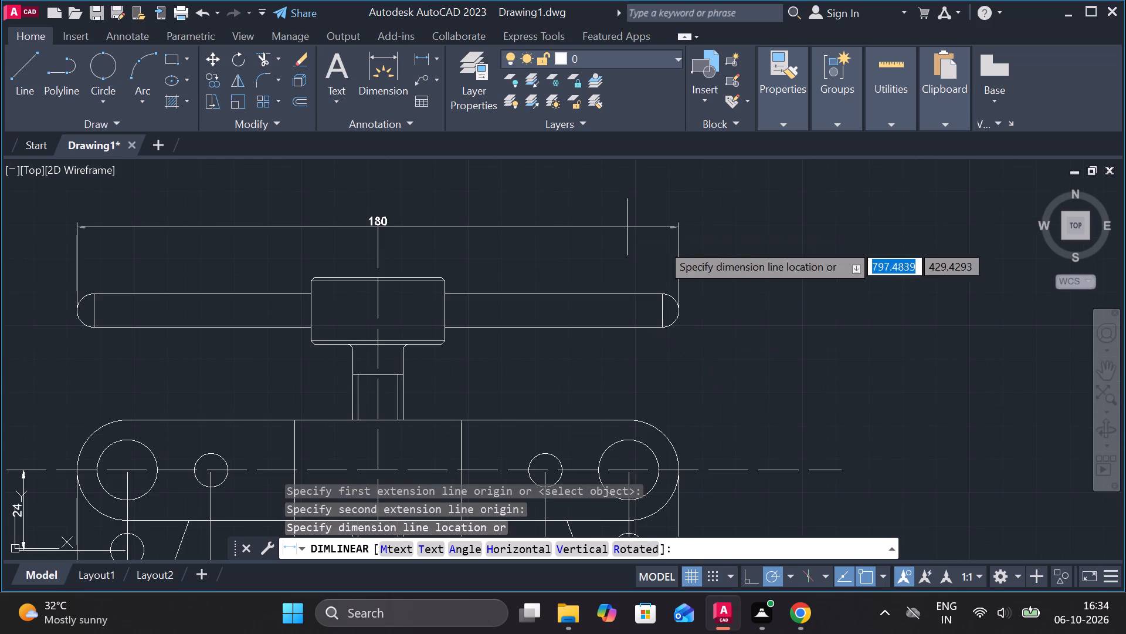
middle_click_drag(681, 257, 967, 313)
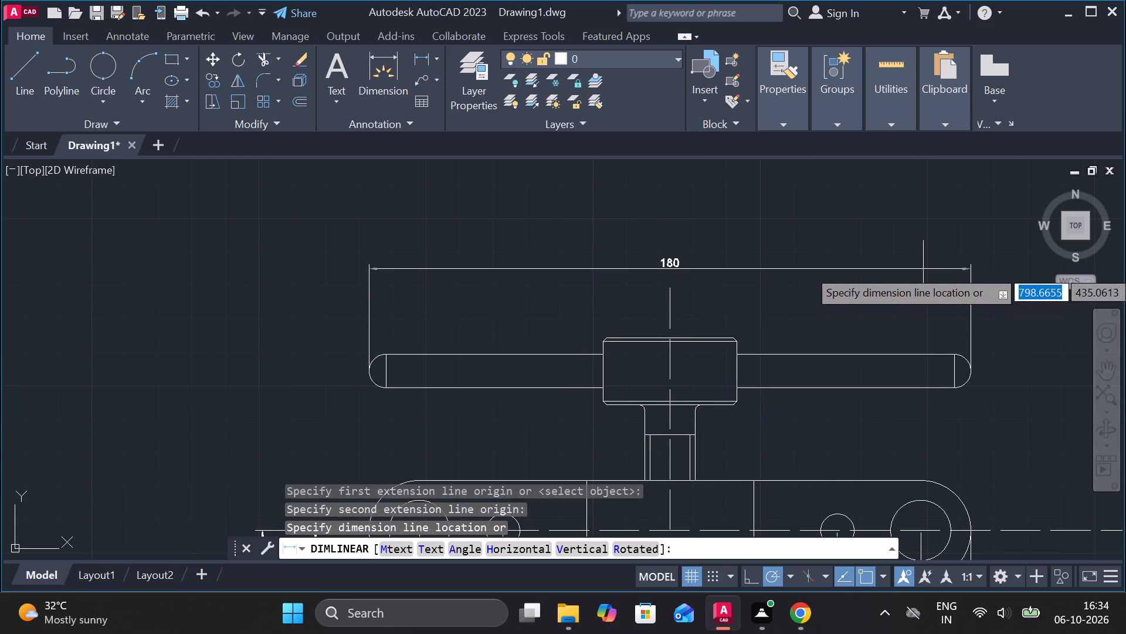
left_click(935, 227)
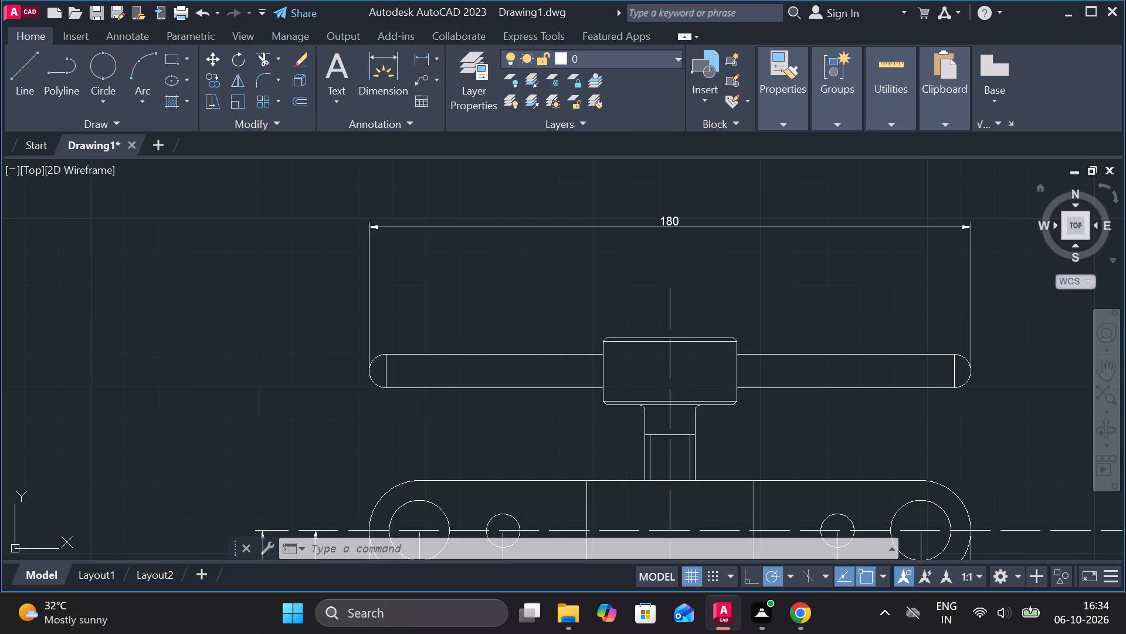
Add a vertical linear dimension for the handle bar's thickness, placed outside its left rounded end.
scroll(887, 289, "down", 2)
scroll(989, 414, "up", 1)
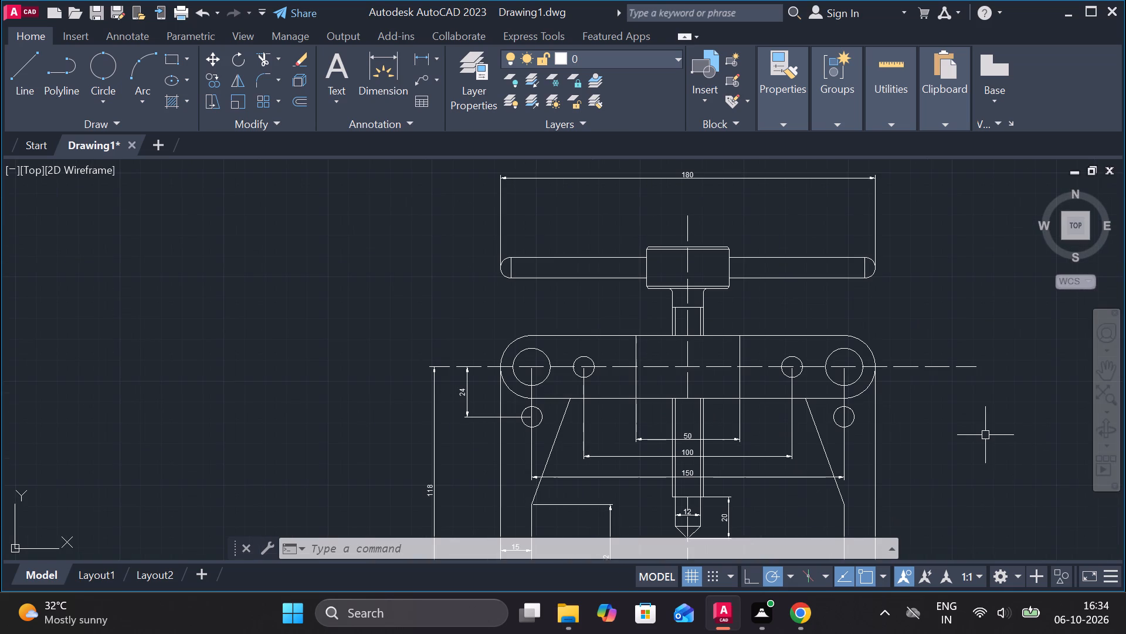
middle_click_drag(927, 279, 910, 278)
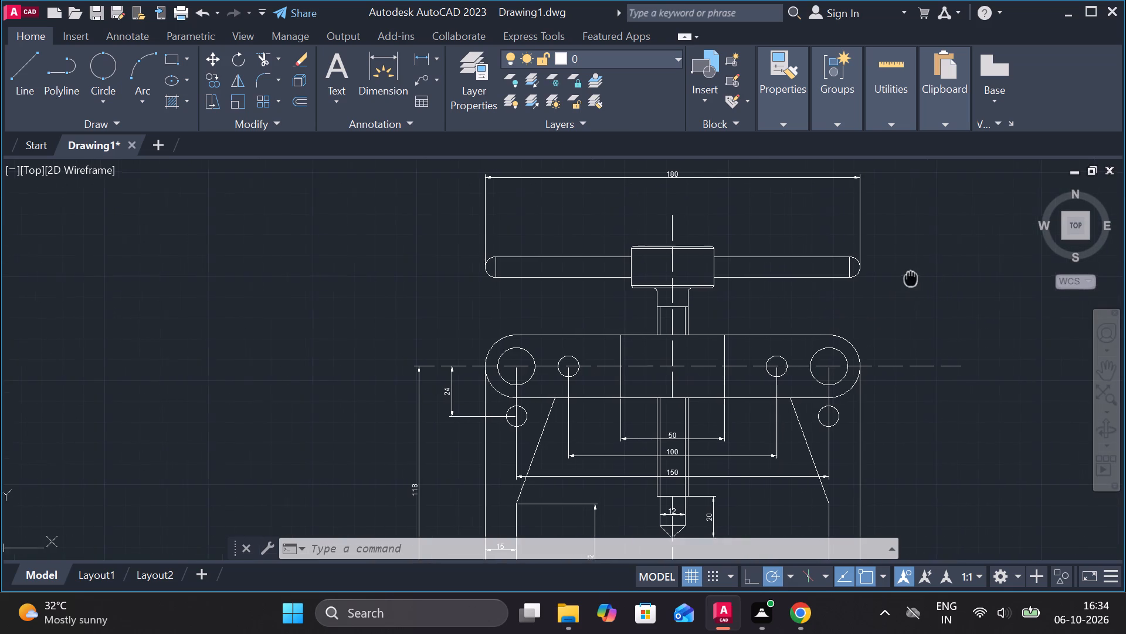
middle_click_drag(910, 278, 839, 302)
scroll(574, 281, "up", 1)
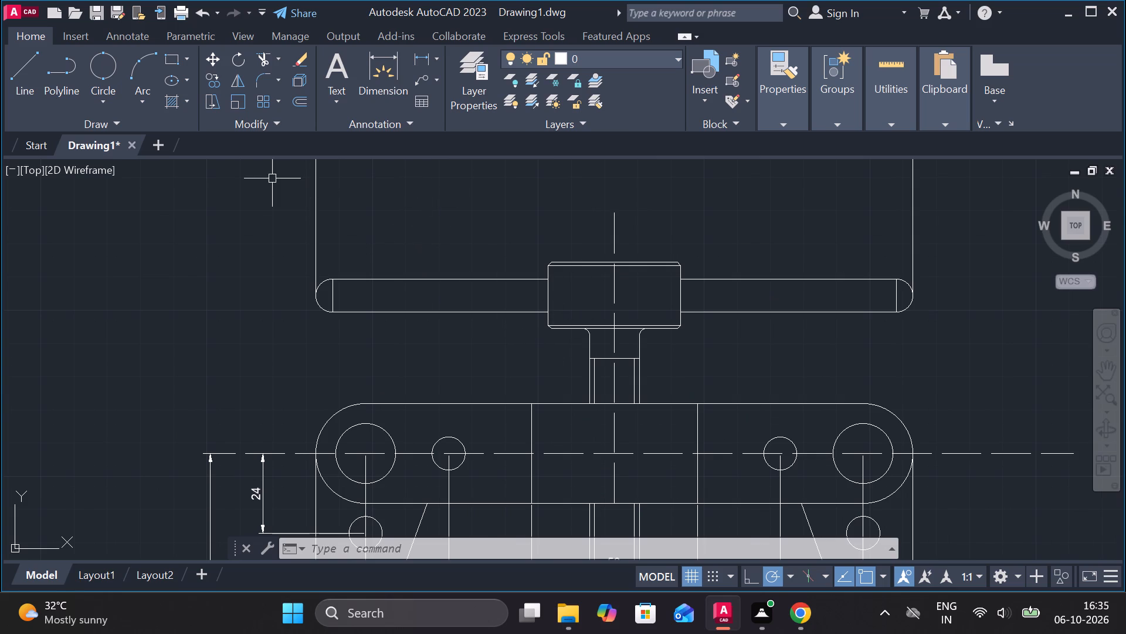
middle_click_drag(401, 238, 422, 239)
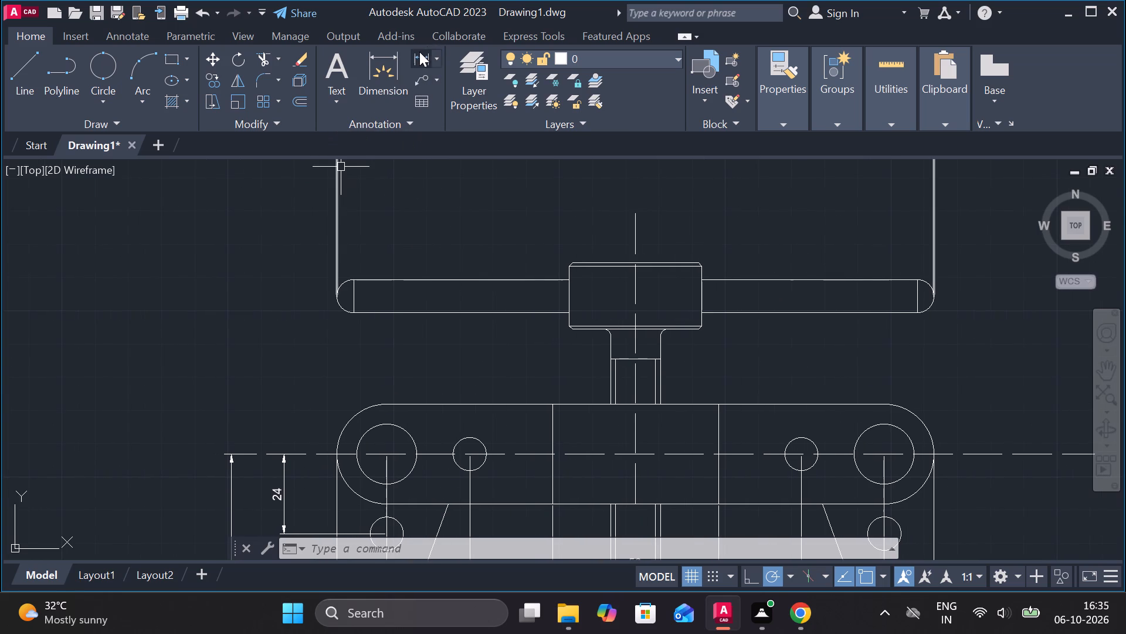
left_click(419, 52)
left_click(355, 278)
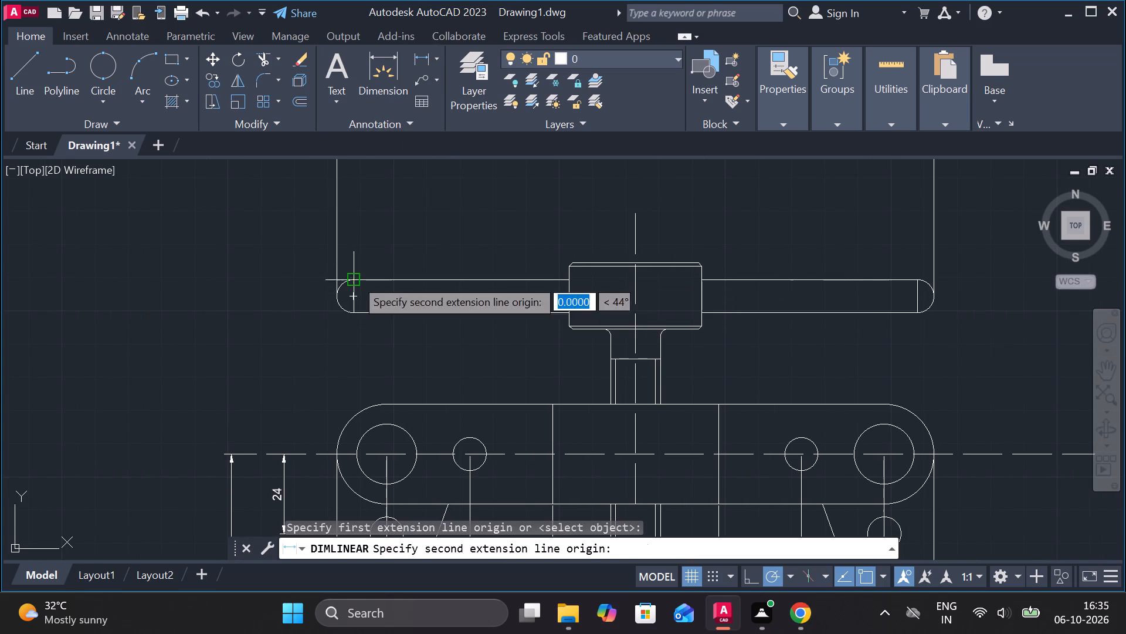
left_click(351, 318)
left_click(277, 299)
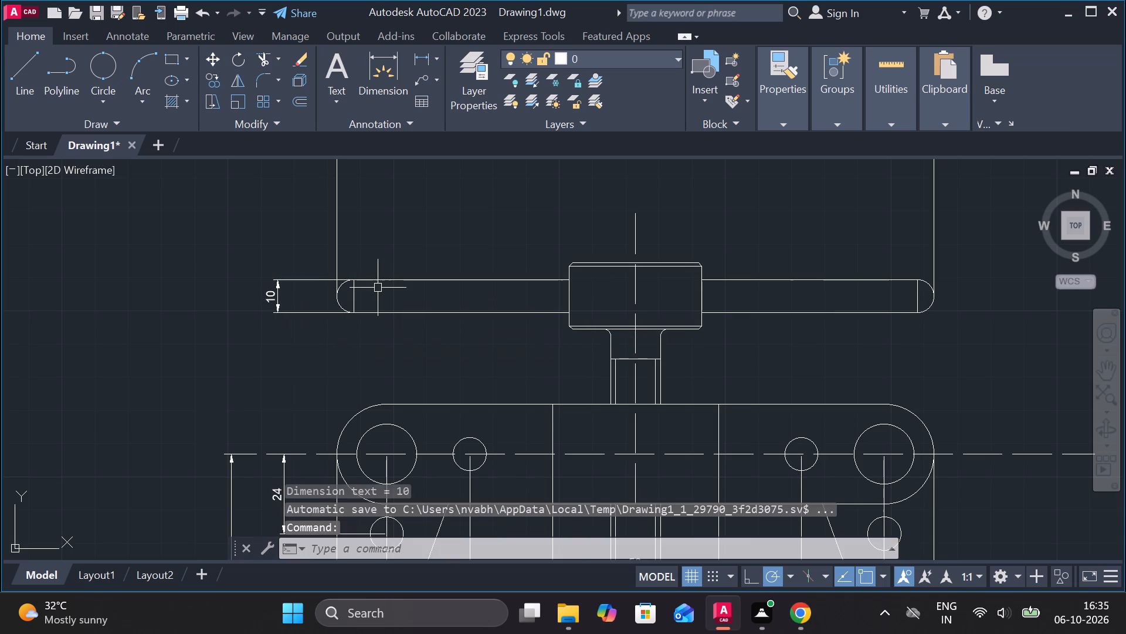
Add a vertical linear dimension from the head's top edge to the shaft's pointed tip, placed beyond the link's right end.
scroll(379, 286, "down", 1)
key("space")
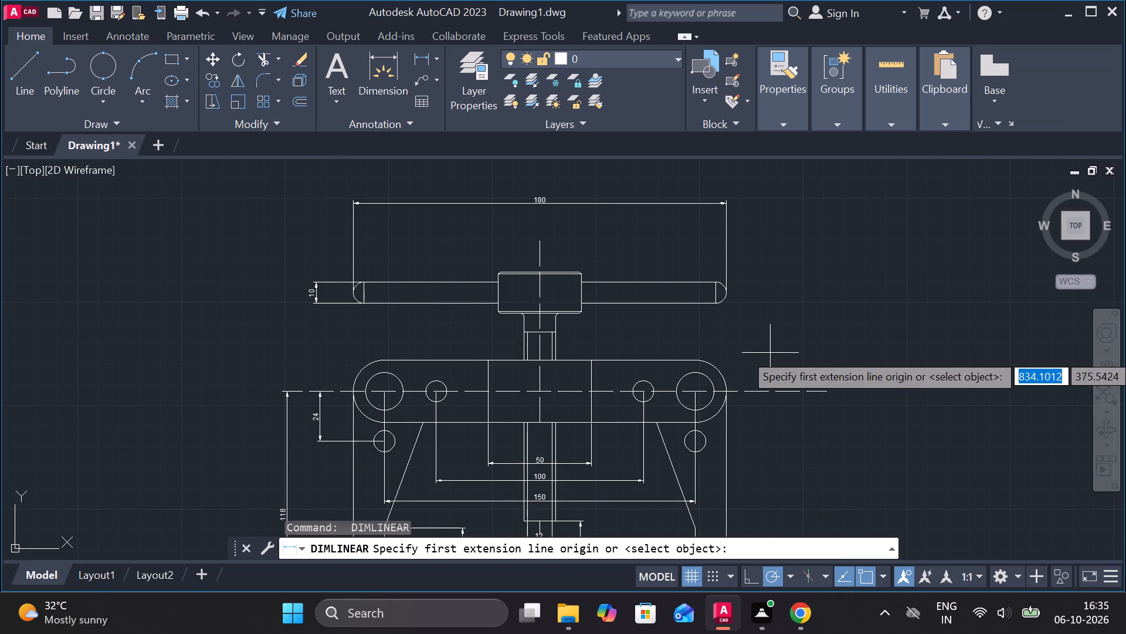
middle_click_drag(770, 353, 723, 283)
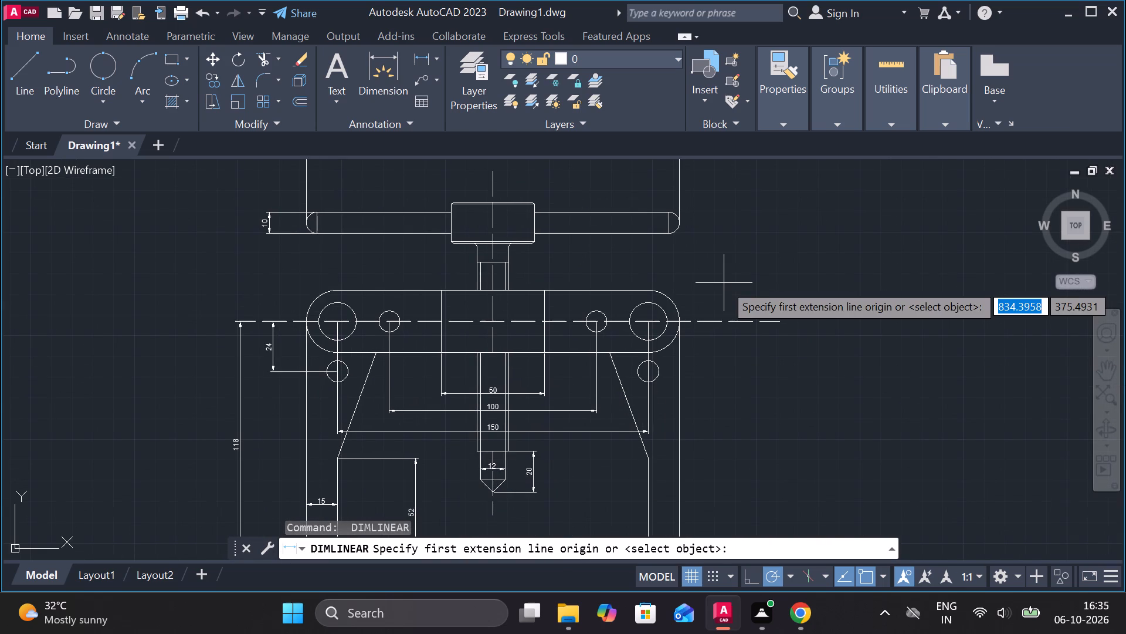
scroll(490, 203, "up", 2)
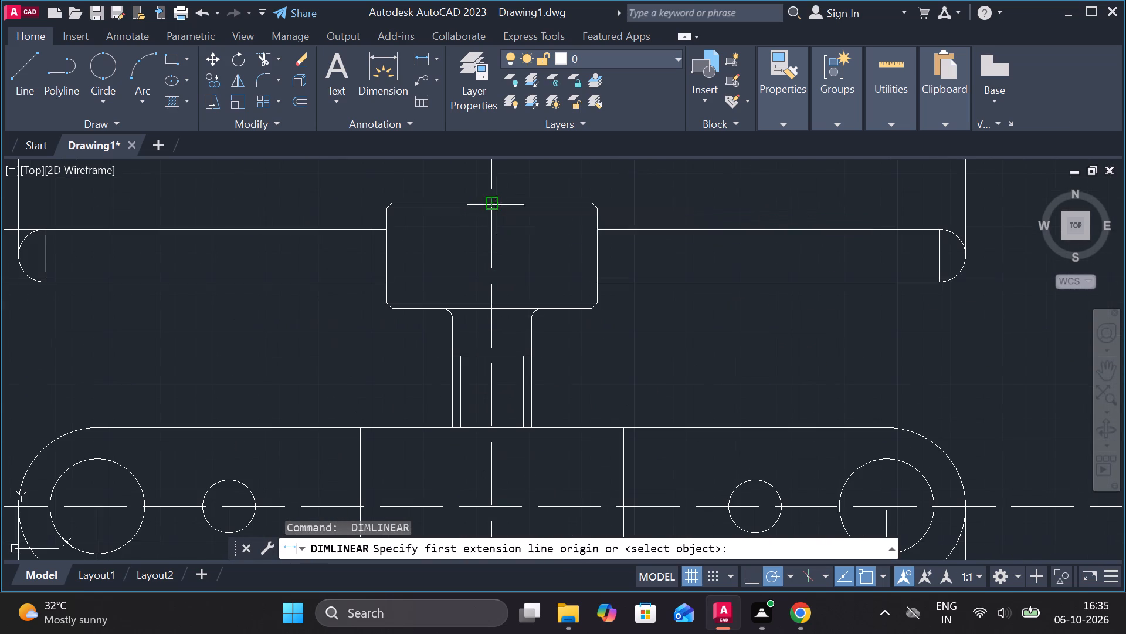
left_click(494, 200)
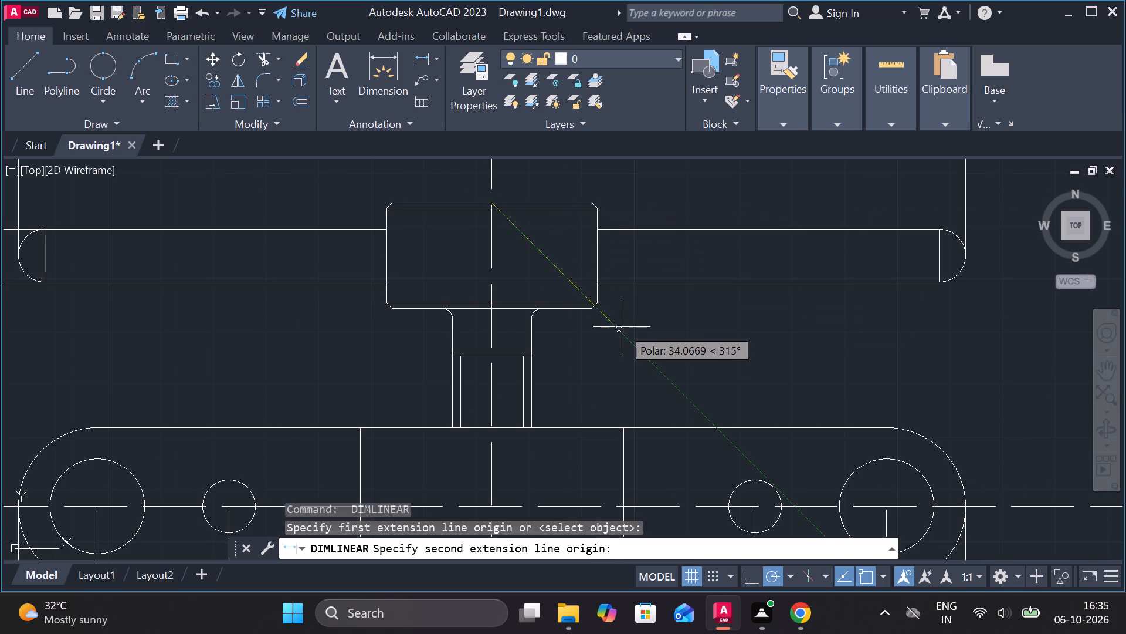
scroll(622, 327, "down", 3)
middle_click_drag(622, 328, 598, 254)
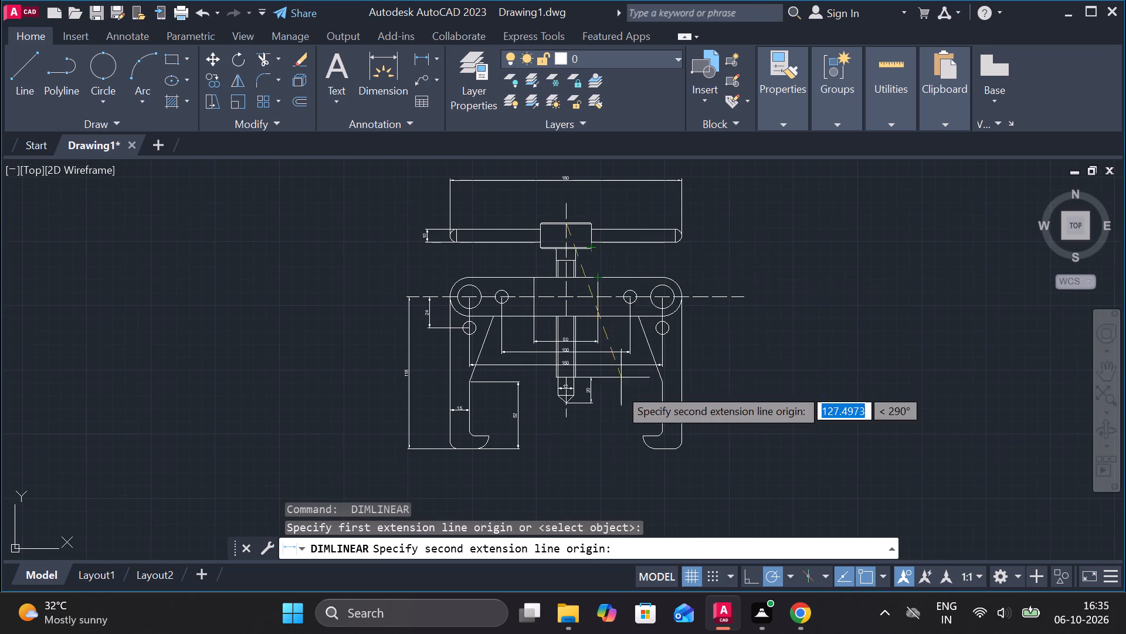
scroll(616, 398, "up", 2)
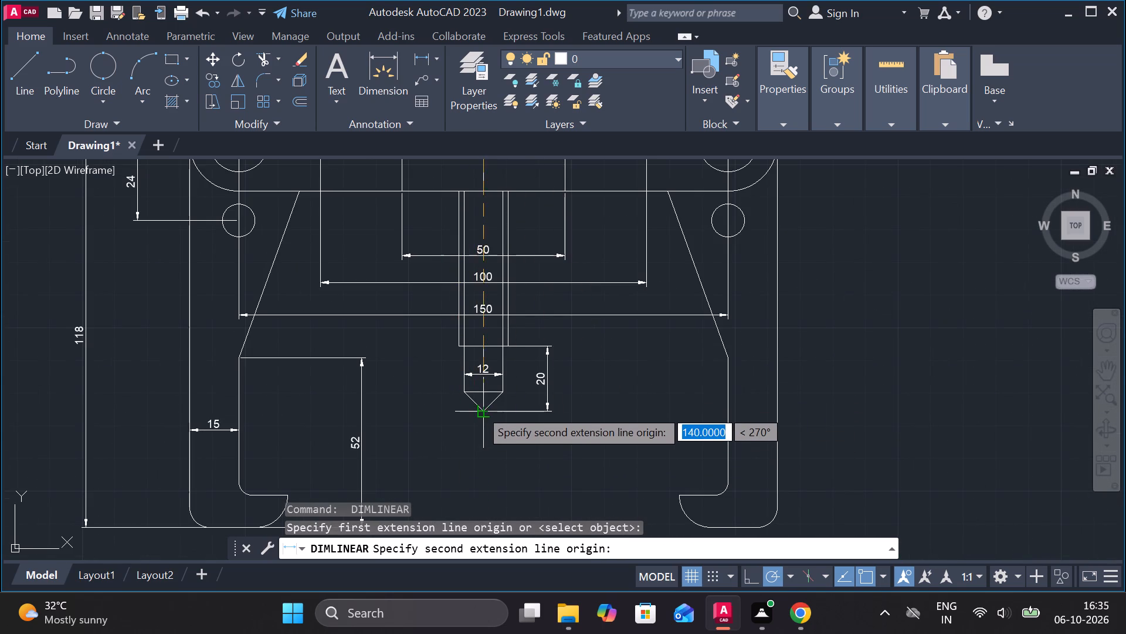
scroll(479, 409, "up", 4)
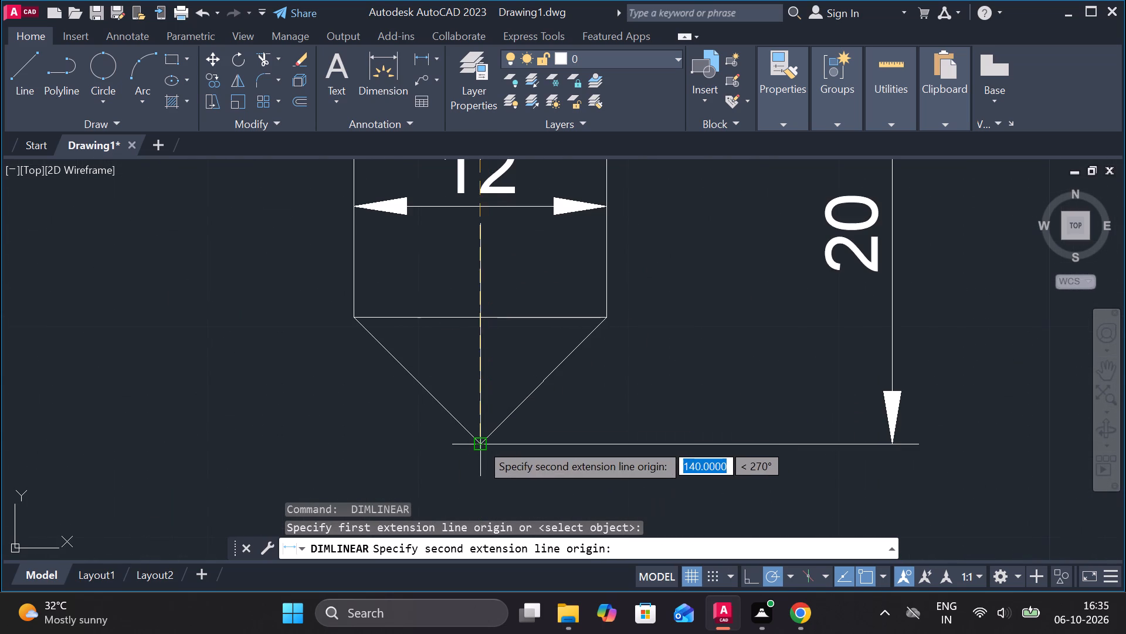
left_click(480, 443)
scroll(665, 434, "down", 4)
middle_click_drag(973, 441, 710, 490)
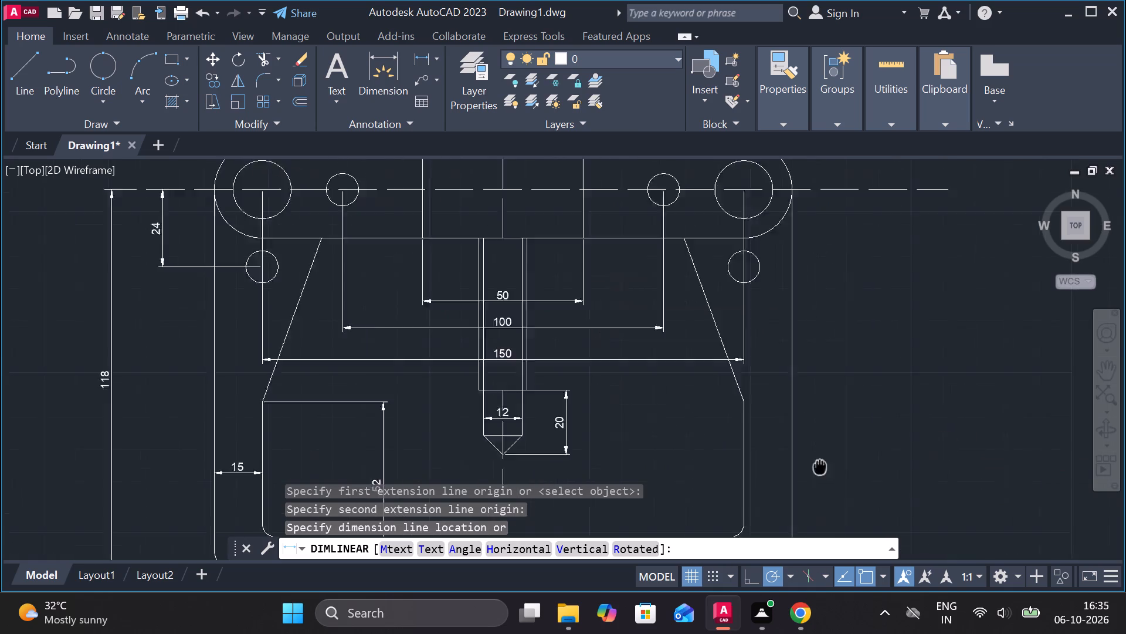
middle_click_drag(710, 490, 665, 500)
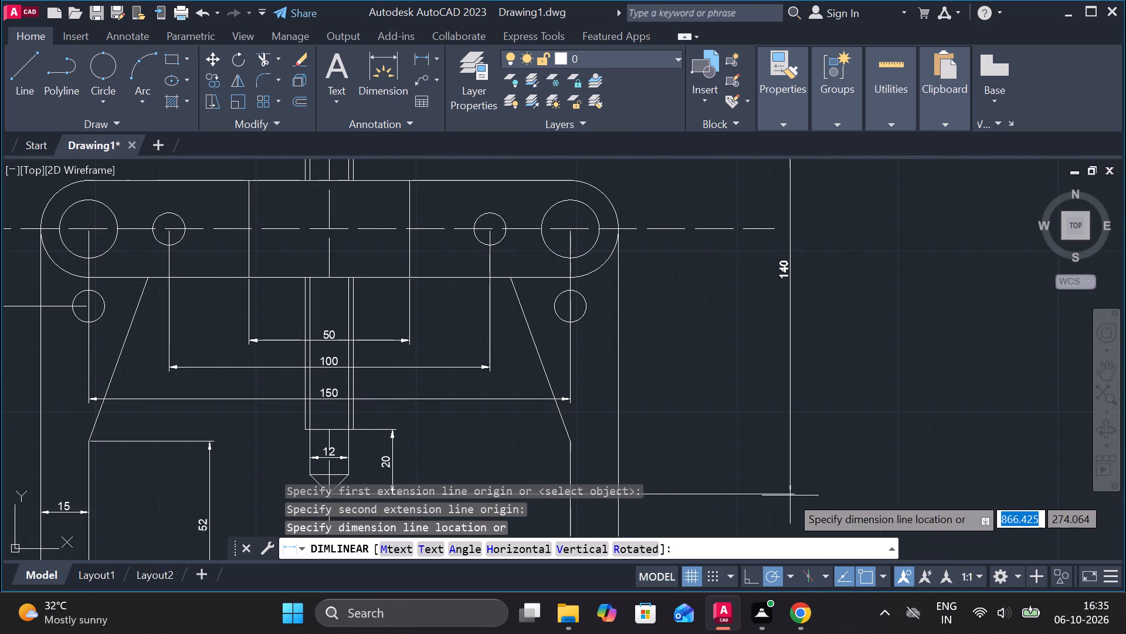
left_click(790, 495)
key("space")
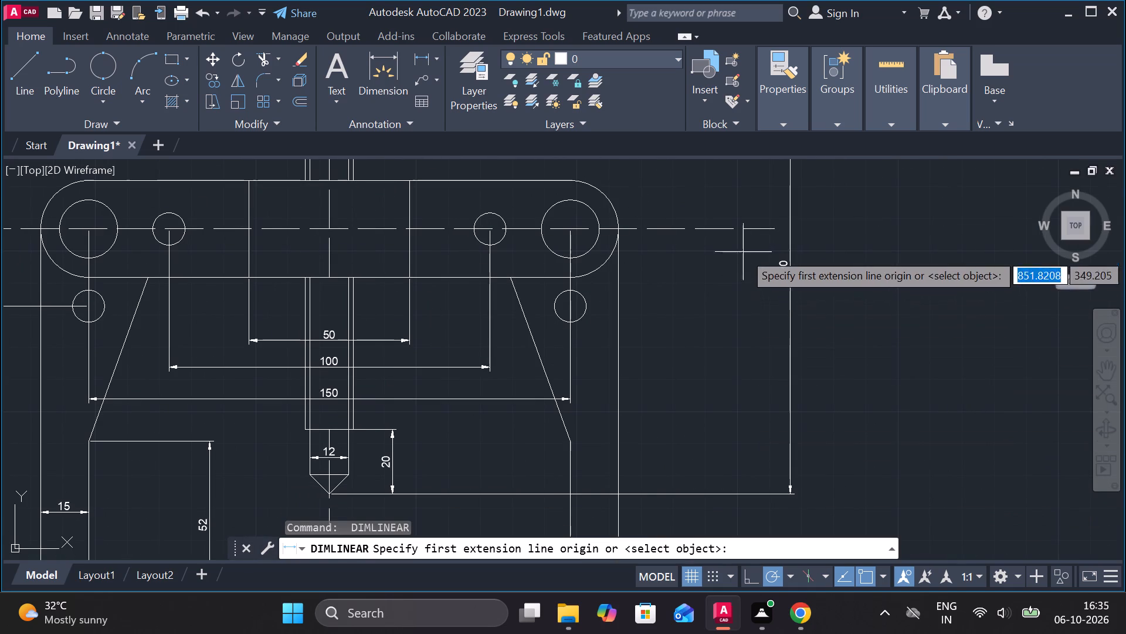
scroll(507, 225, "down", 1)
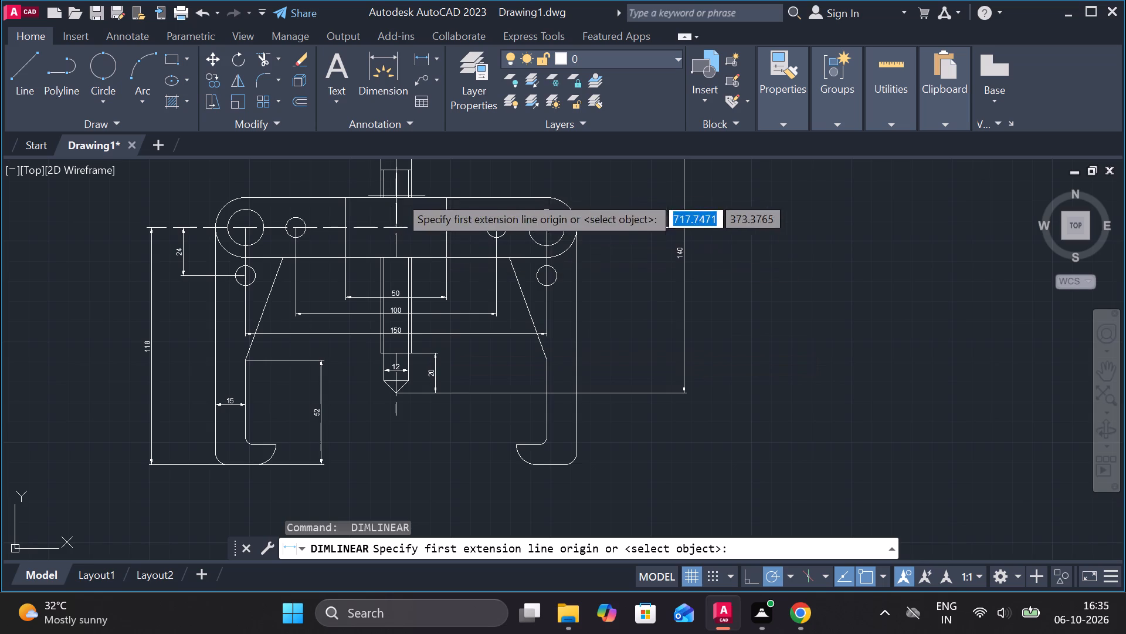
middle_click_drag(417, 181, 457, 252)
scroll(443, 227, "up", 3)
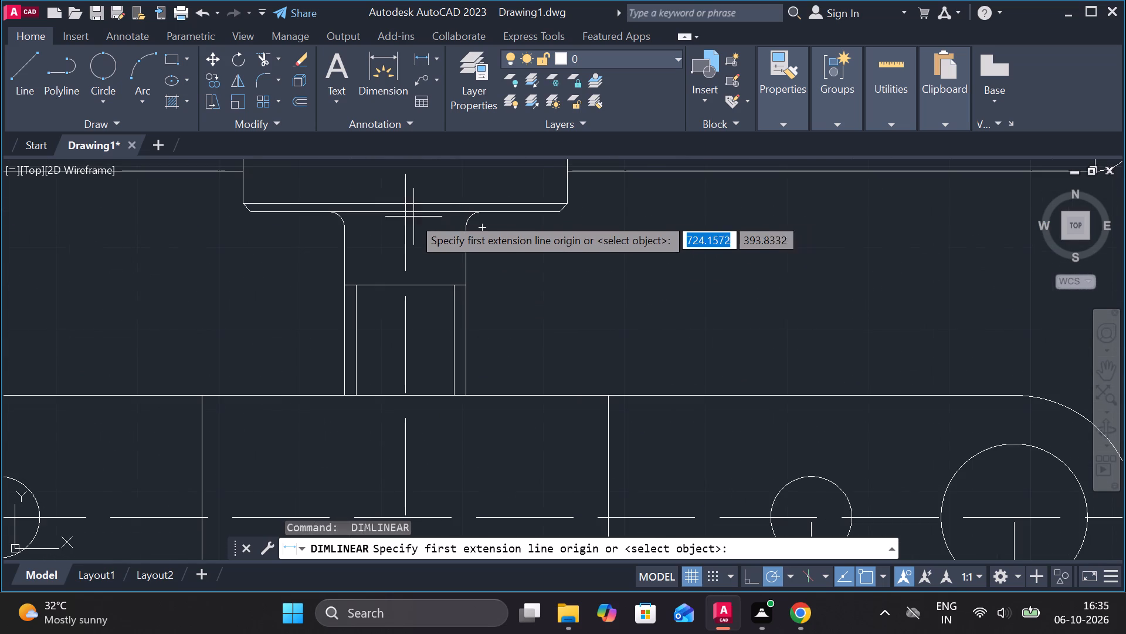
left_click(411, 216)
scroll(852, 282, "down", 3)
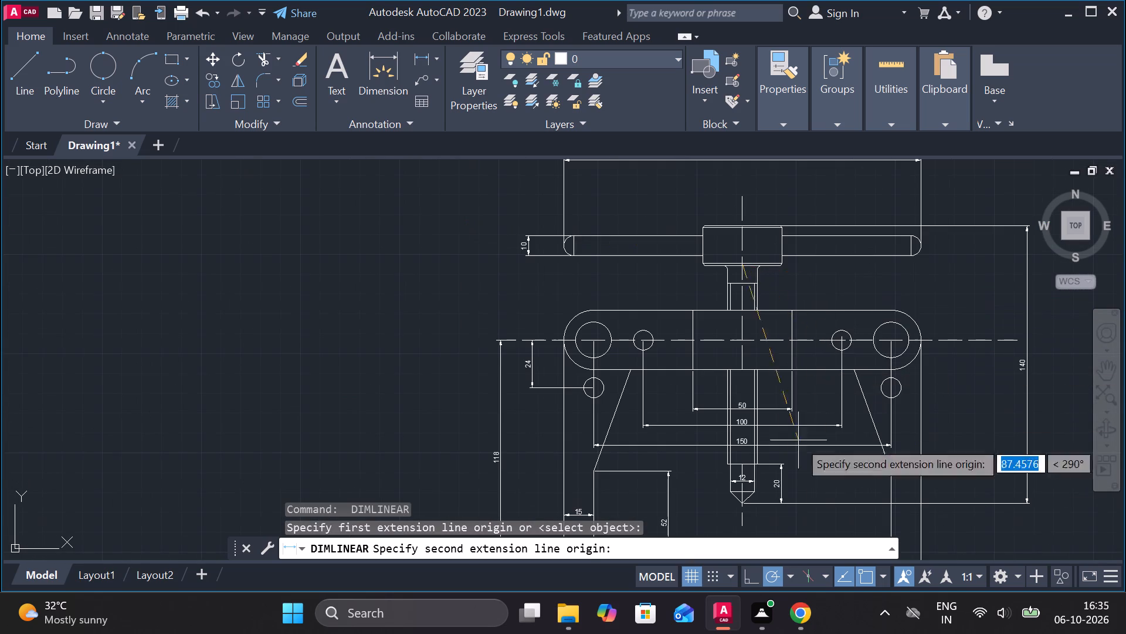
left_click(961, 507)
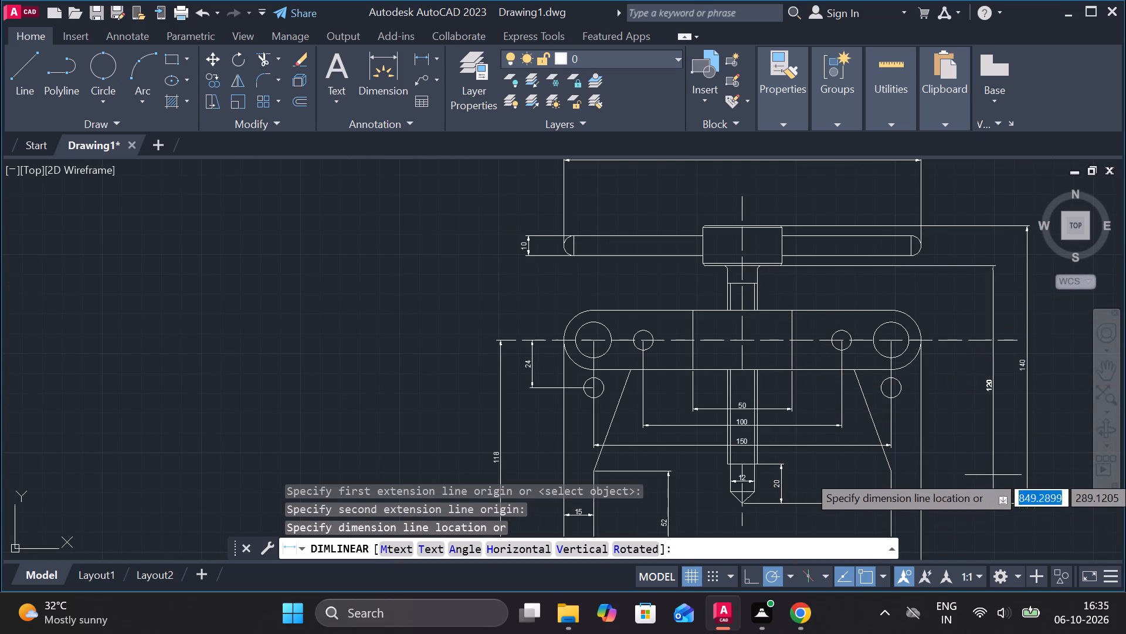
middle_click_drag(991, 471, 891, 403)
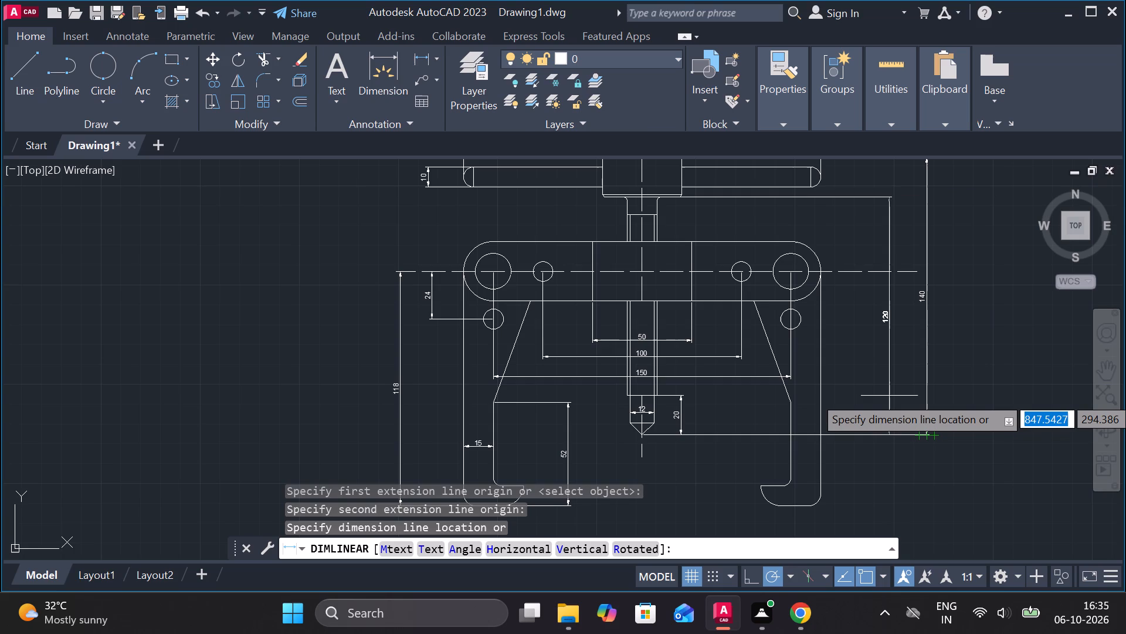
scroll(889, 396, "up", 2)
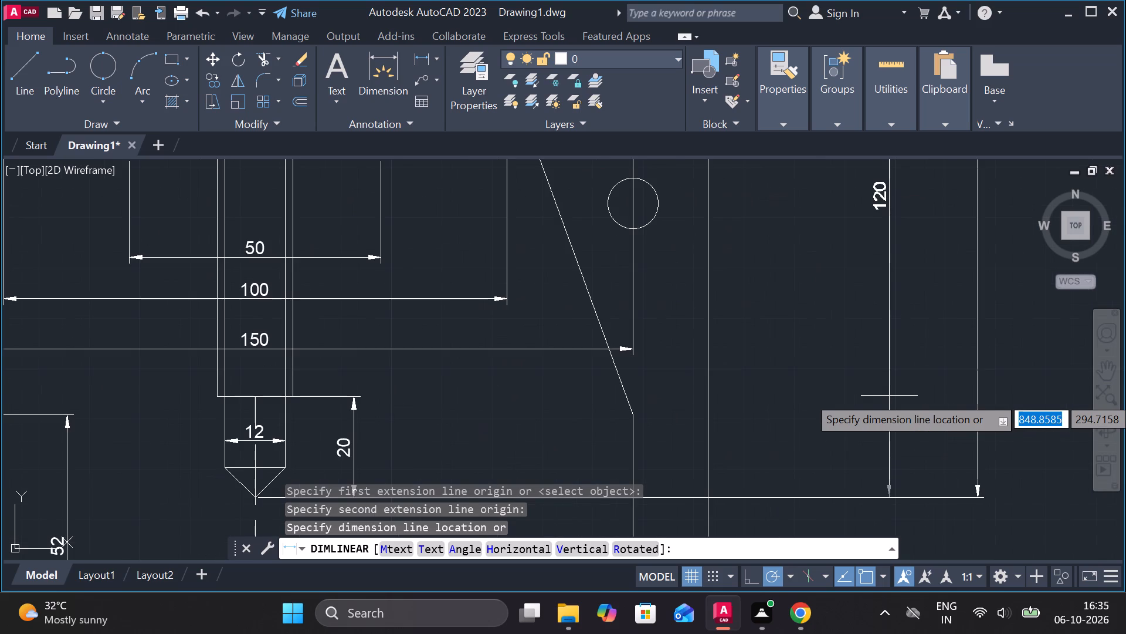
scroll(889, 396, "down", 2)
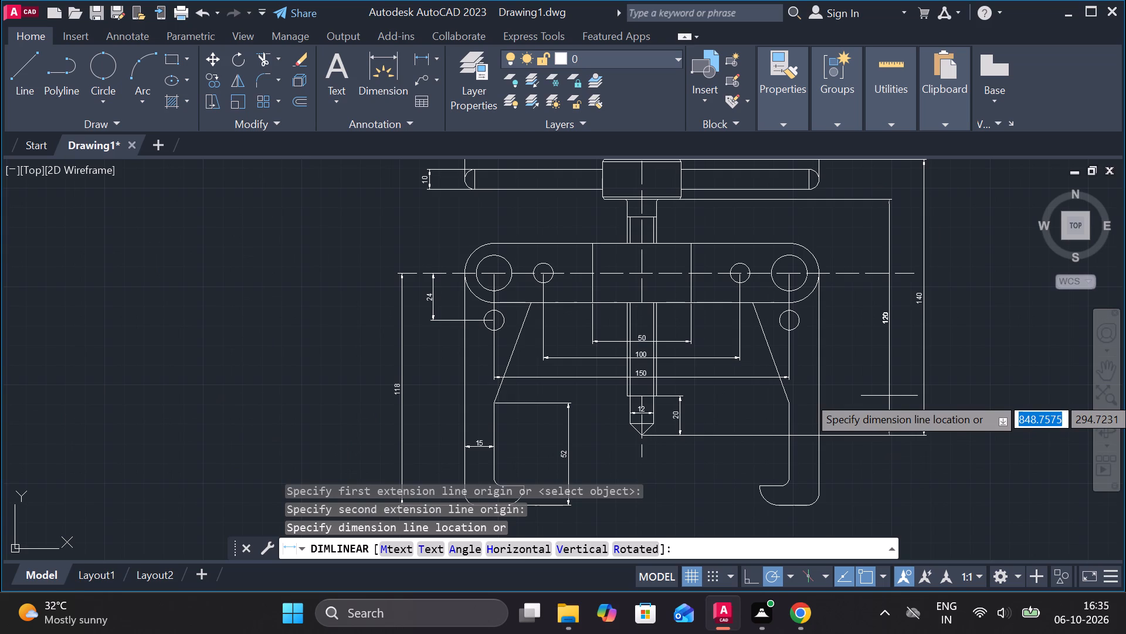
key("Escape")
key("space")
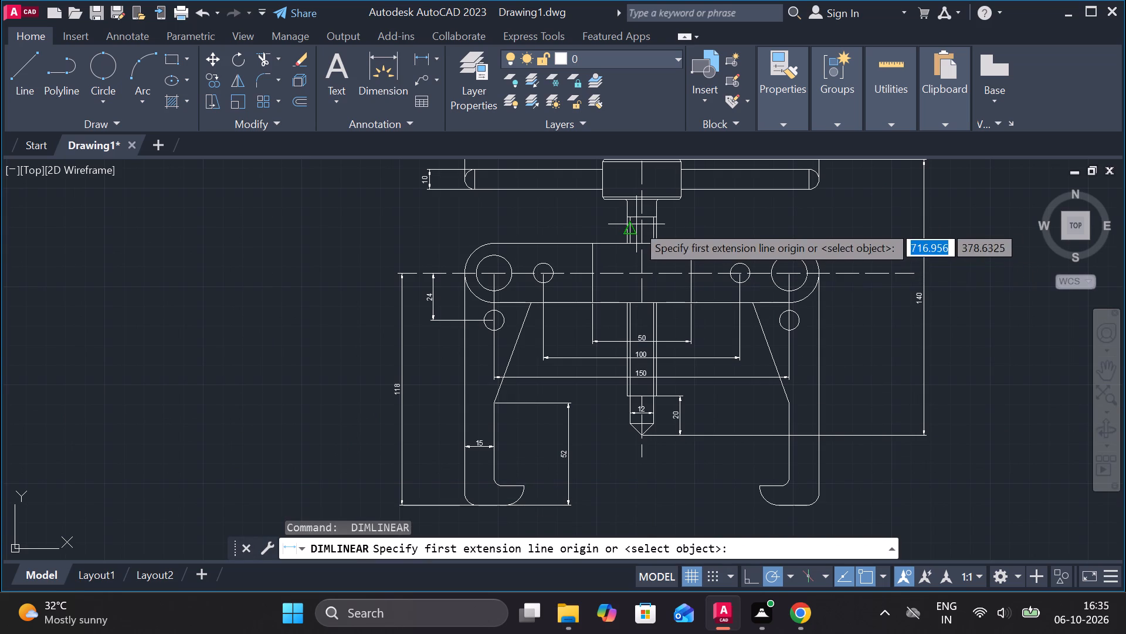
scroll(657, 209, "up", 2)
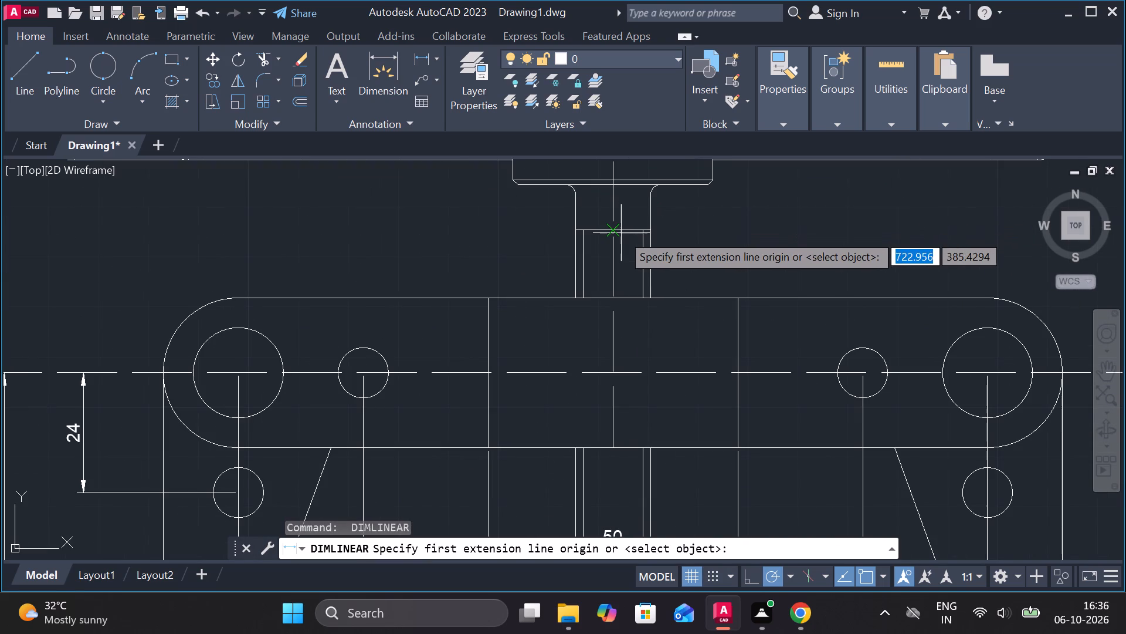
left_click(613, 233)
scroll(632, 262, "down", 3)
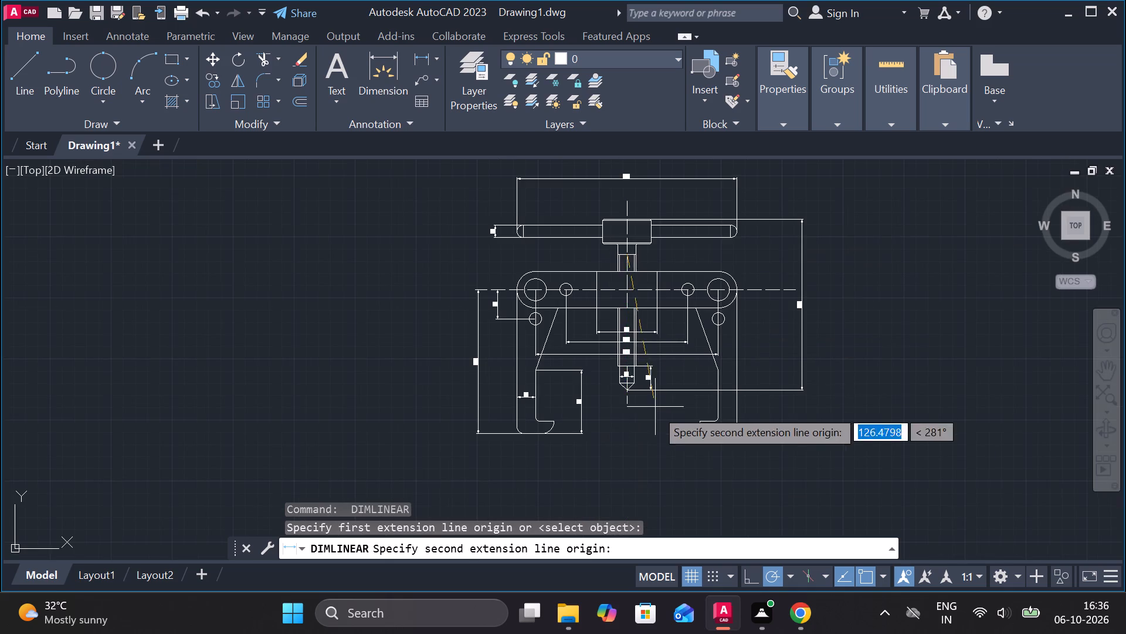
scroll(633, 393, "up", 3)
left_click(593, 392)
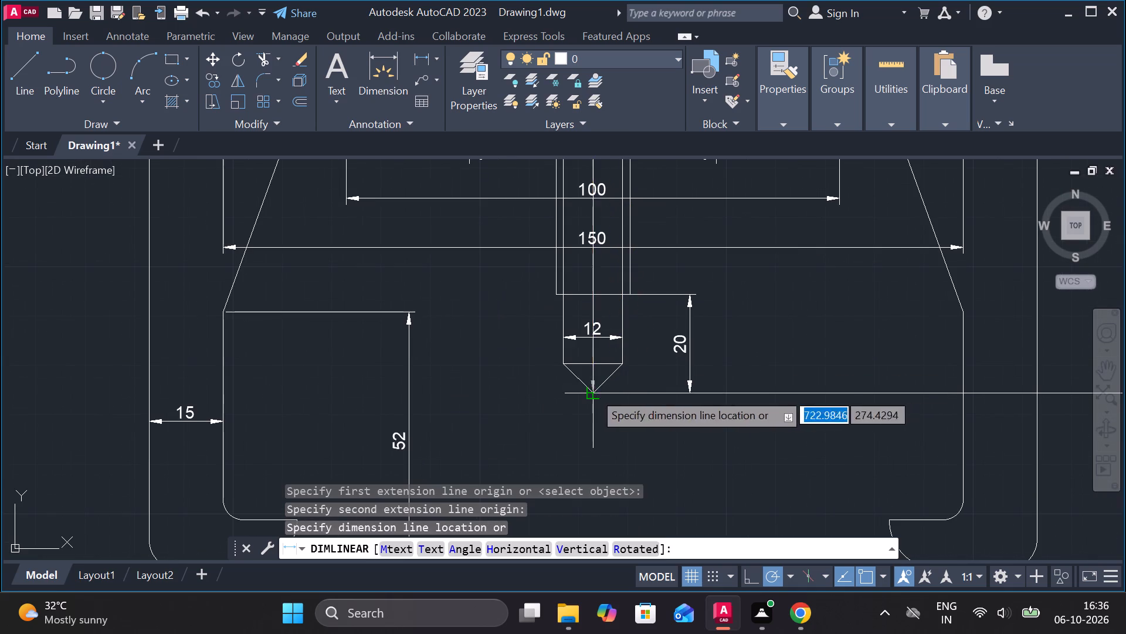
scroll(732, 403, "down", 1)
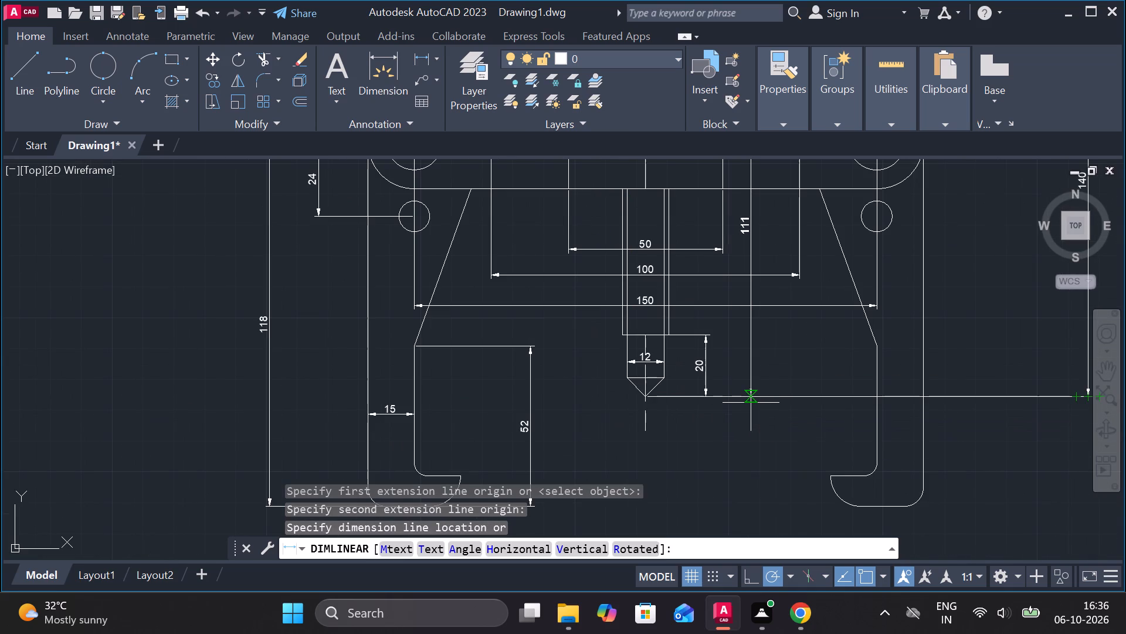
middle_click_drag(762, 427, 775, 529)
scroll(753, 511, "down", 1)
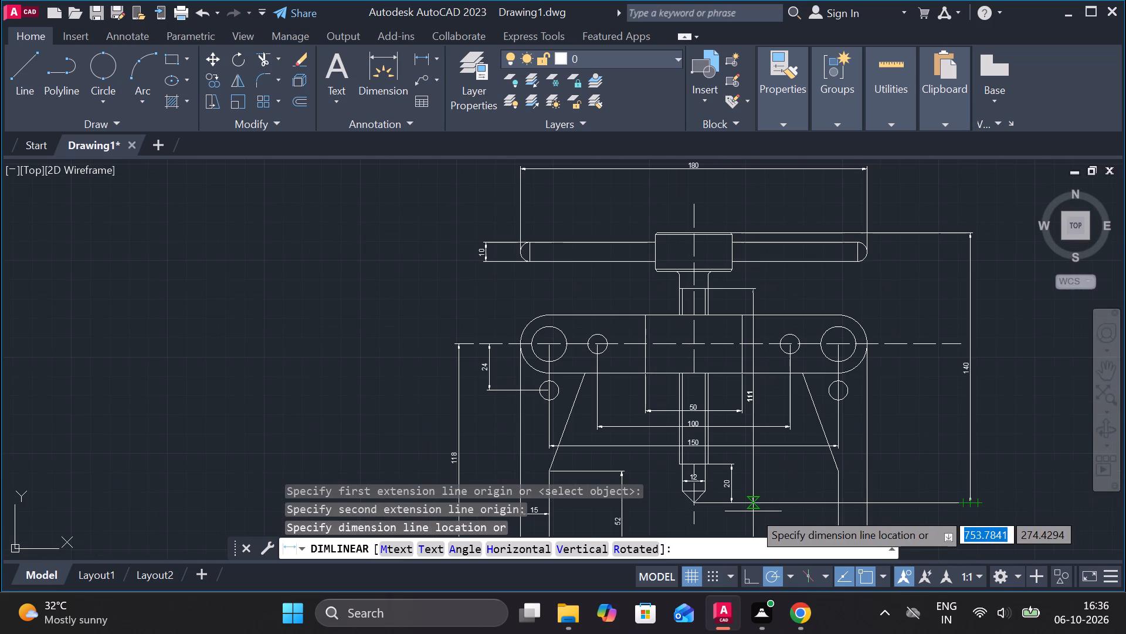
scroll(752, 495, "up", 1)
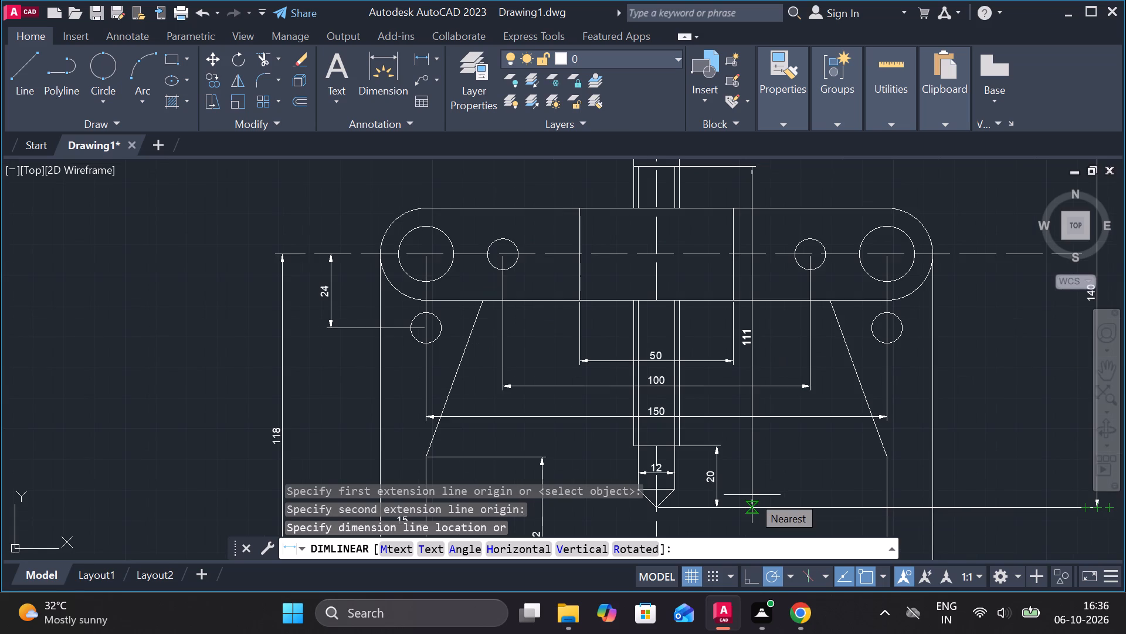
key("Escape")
Draw a short horizontal line from the shaft's pointed tip out to its left side.
scroll(752, 458, "down", 1)
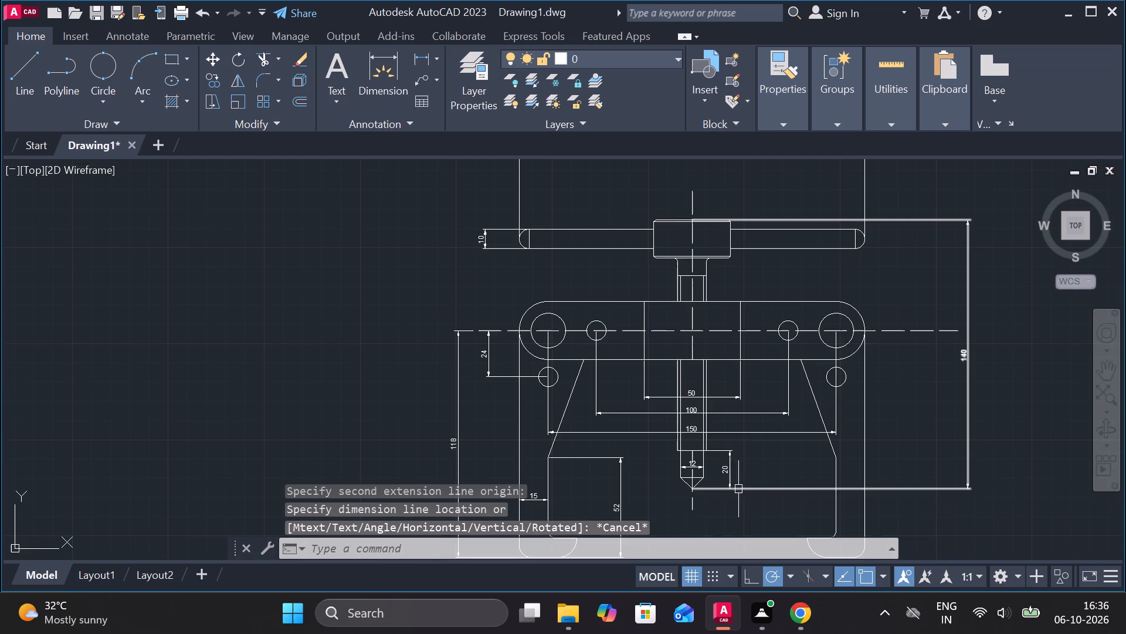
scroll(731, 491, "up", 1)
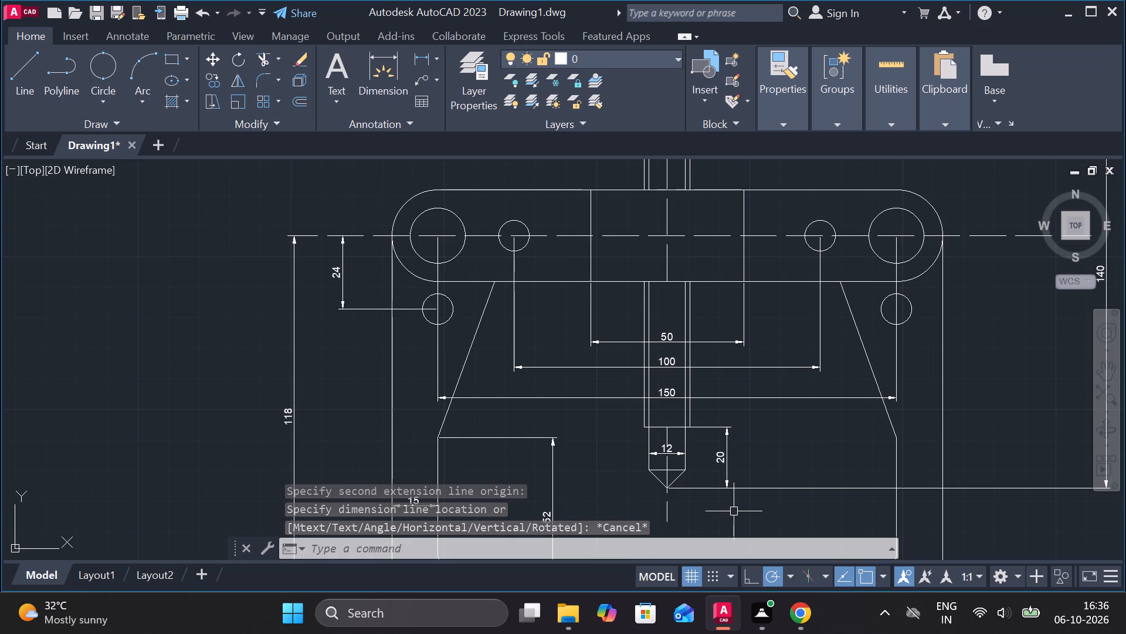
key("l")
key("Return")
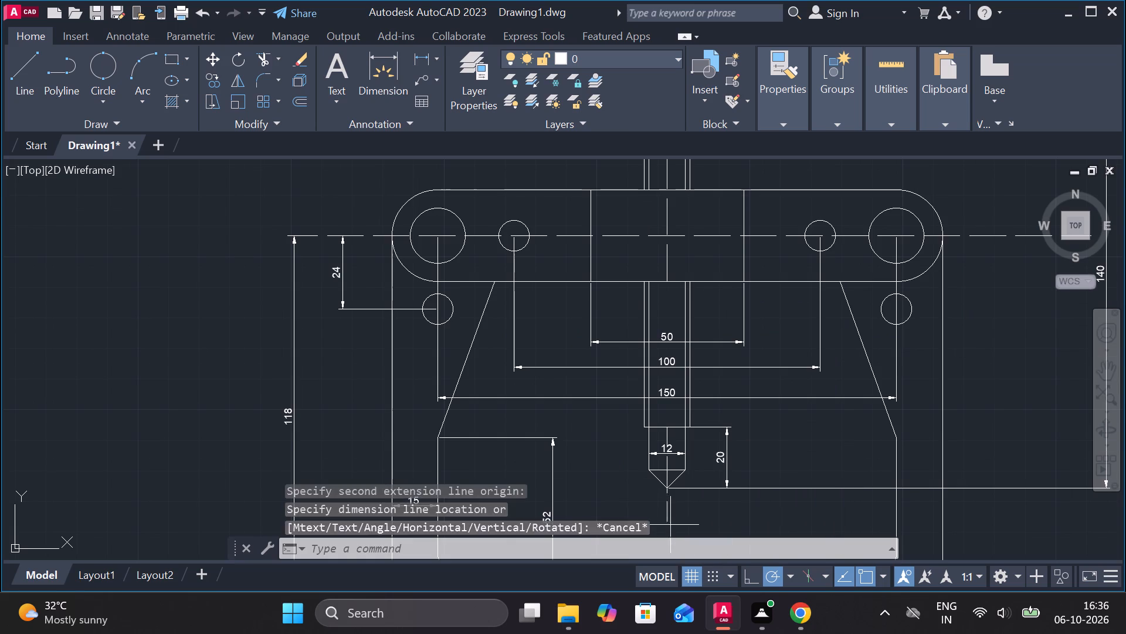
left_click(666, 490)
left_click(621, 489)
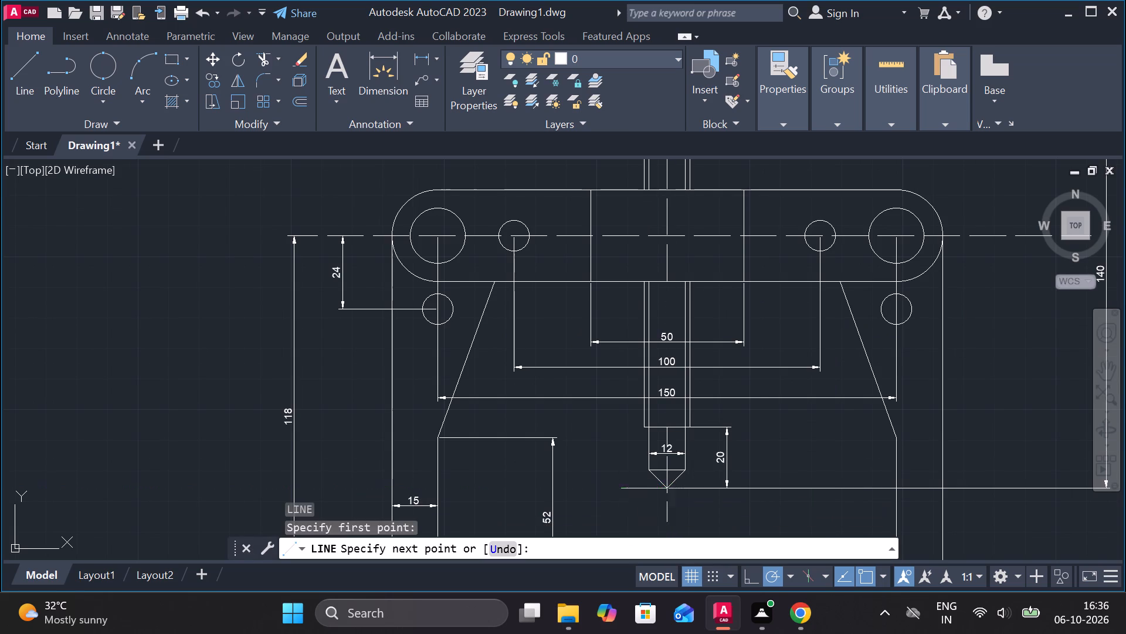
key("Escape")
Offset the short horizontal line at the shaft tip upward by 105, onto the shaft between head and link.
left_click(635, 489)
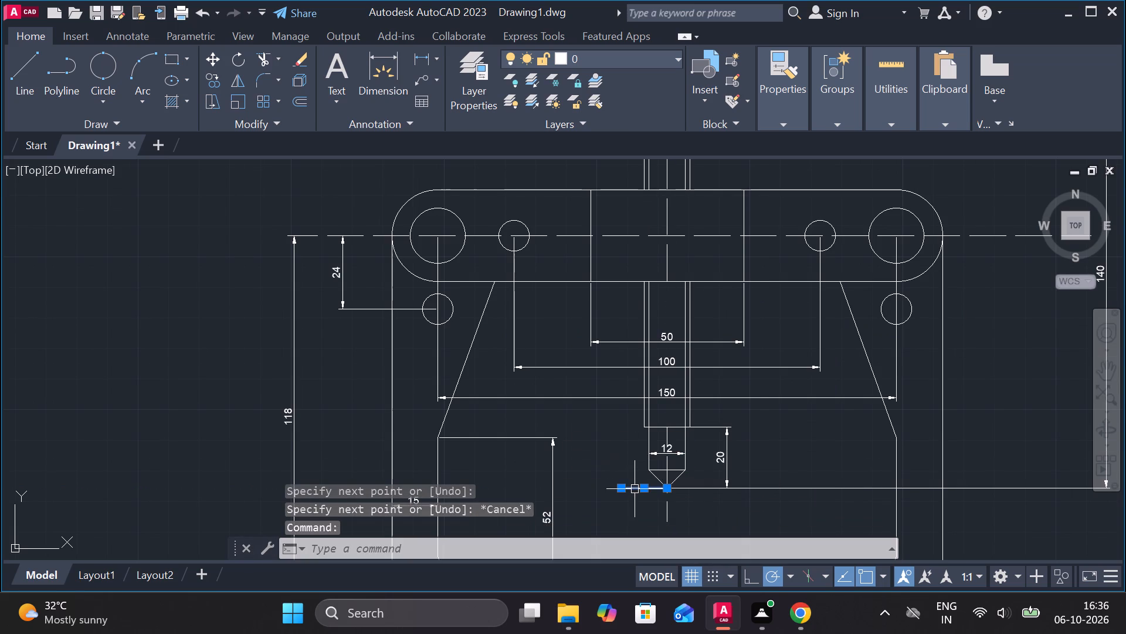
key("o")
key("Return")
key("Return")
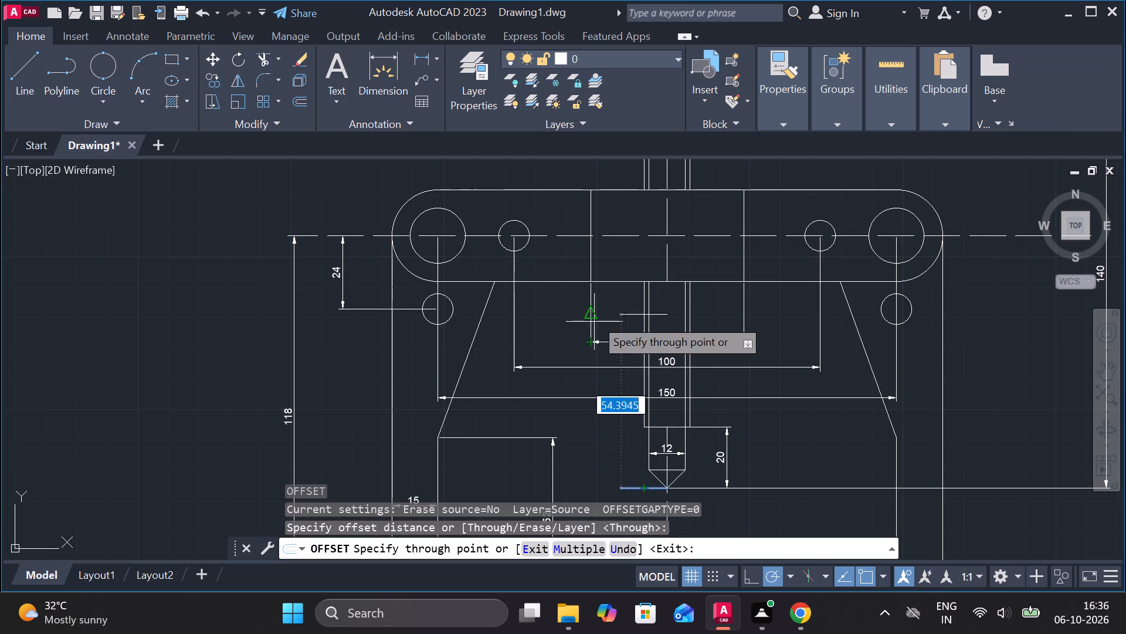
middle_click_drag(602, 245, 579, 419)
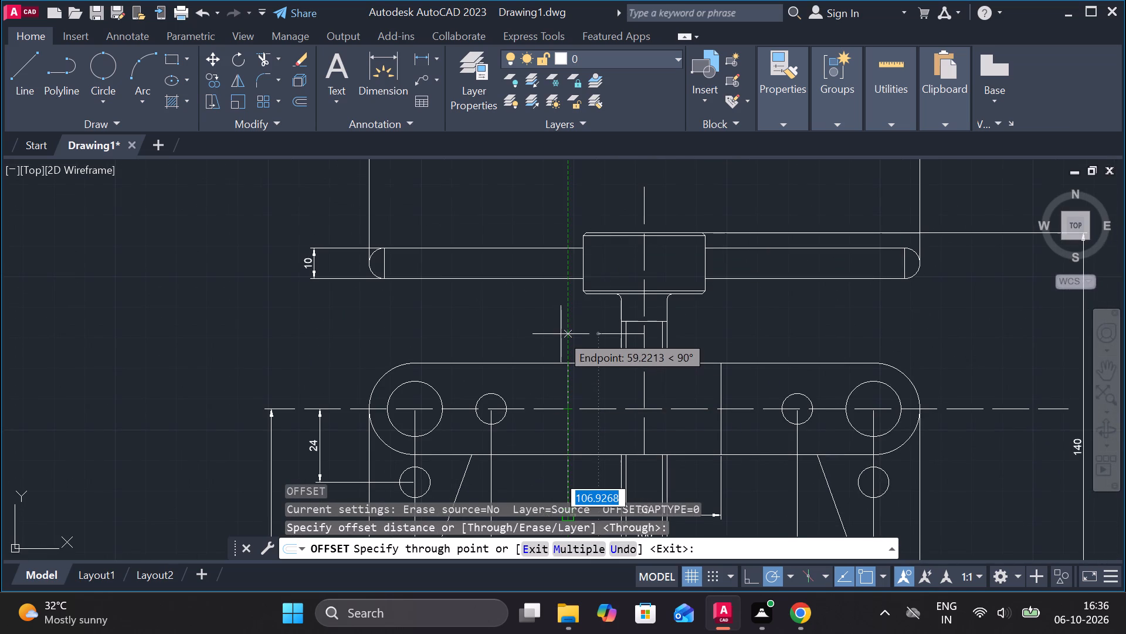
scroll(581, 338, "up", 2)
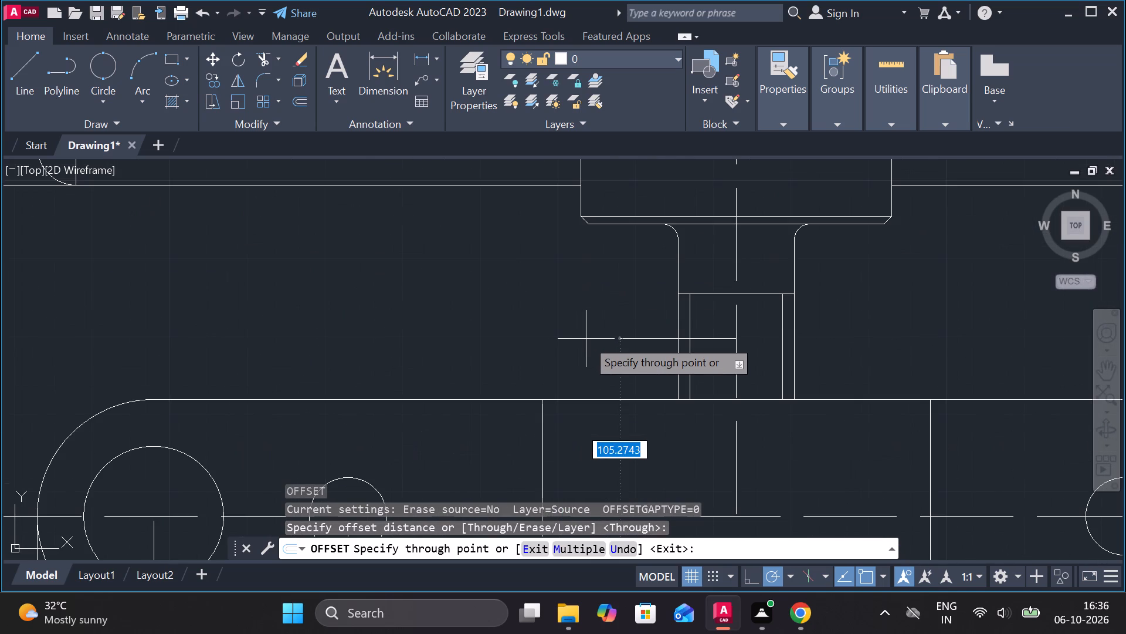
type("105")
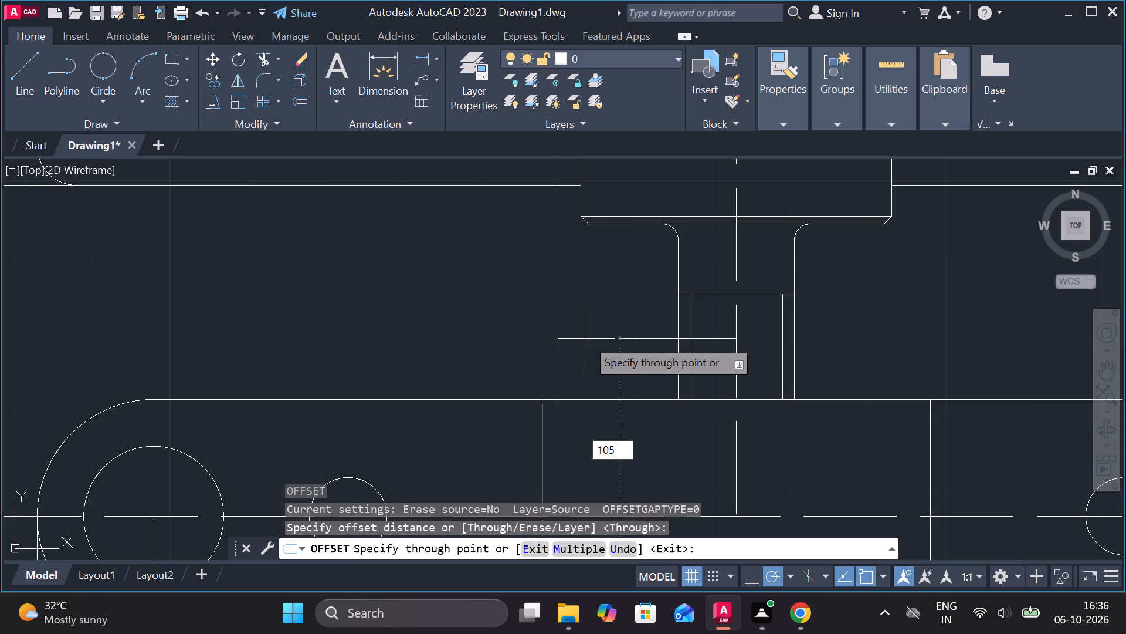
key("Return")
key("Escape")
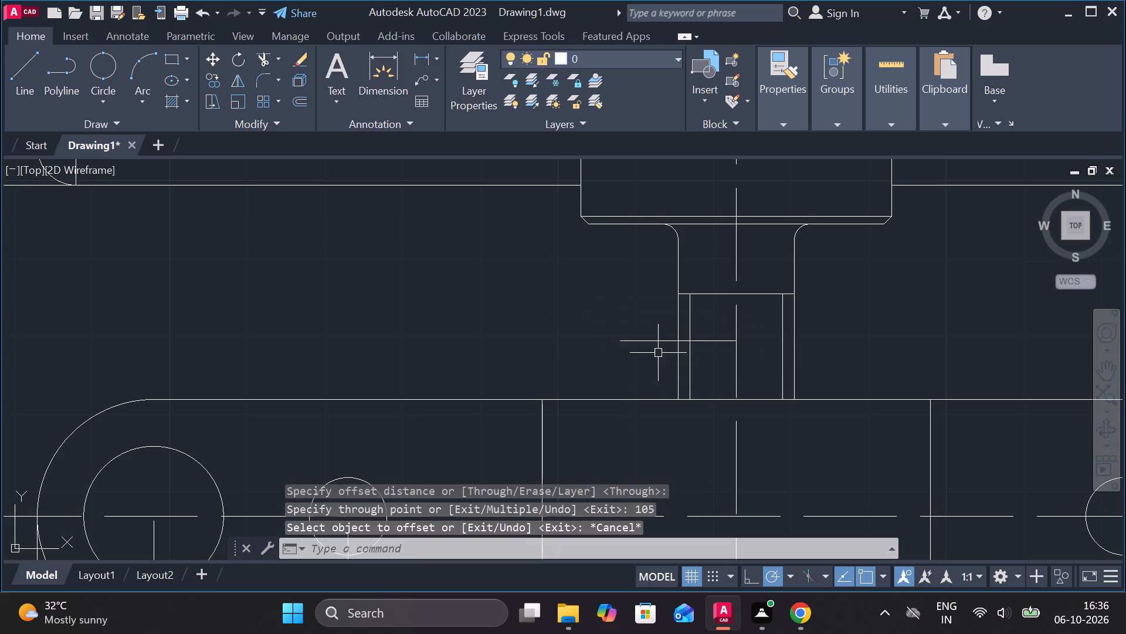
Lengthen the upper offset line across the whole shaft and trim its overhanging ends at the shaft's outer edges.
left_click(666, 341)
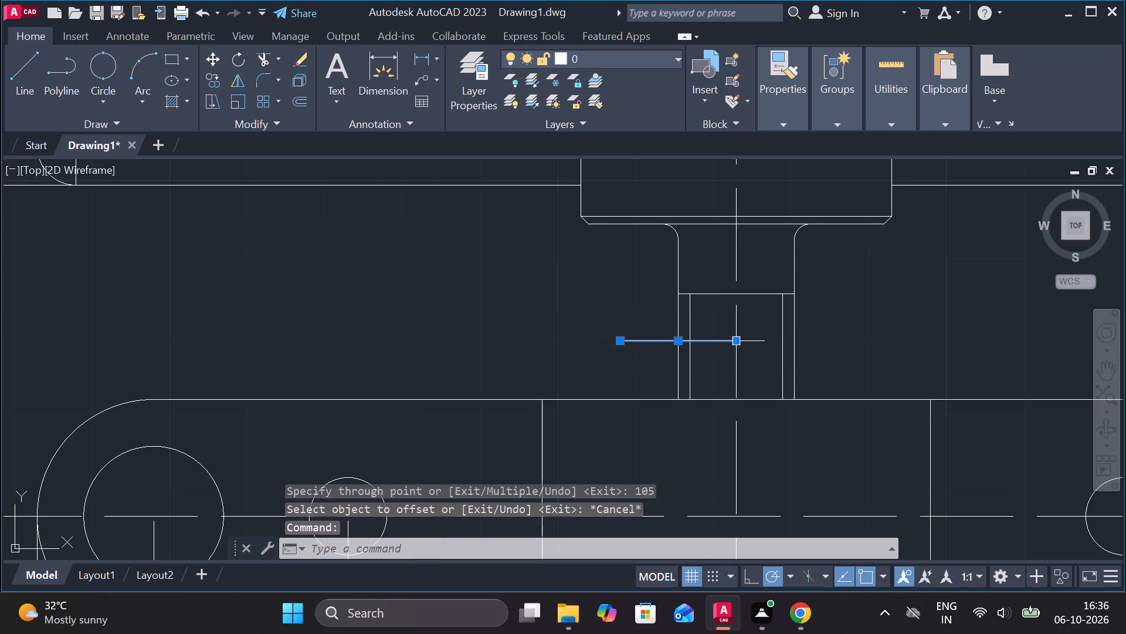
left_click(781, 377)
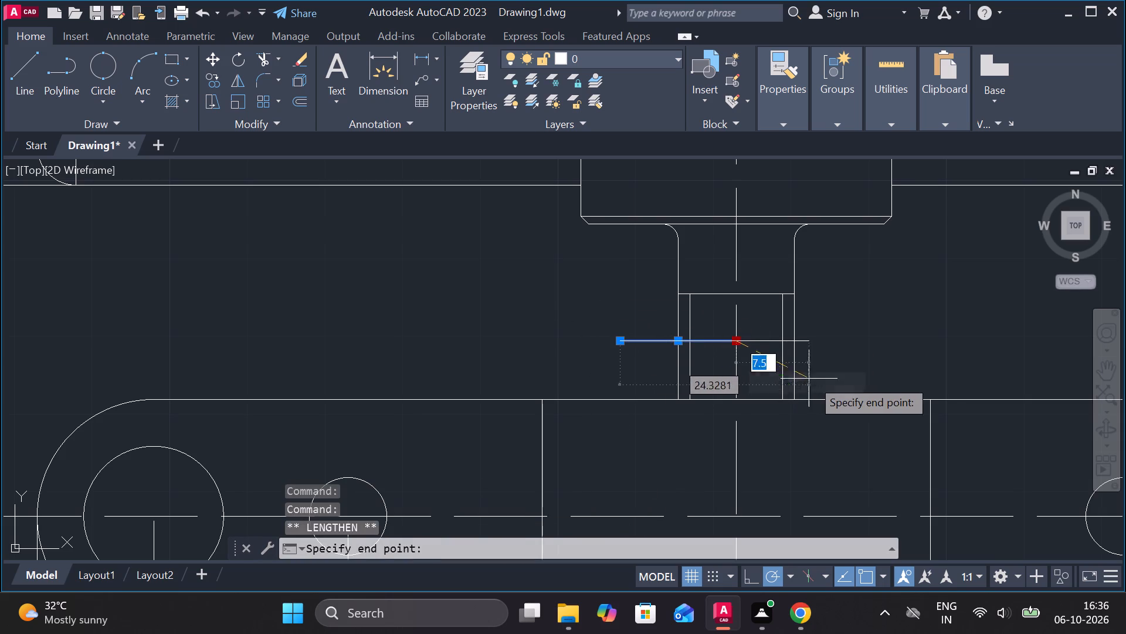
left_click(845, 369)
key("Escape")
type("tr")
key("space")
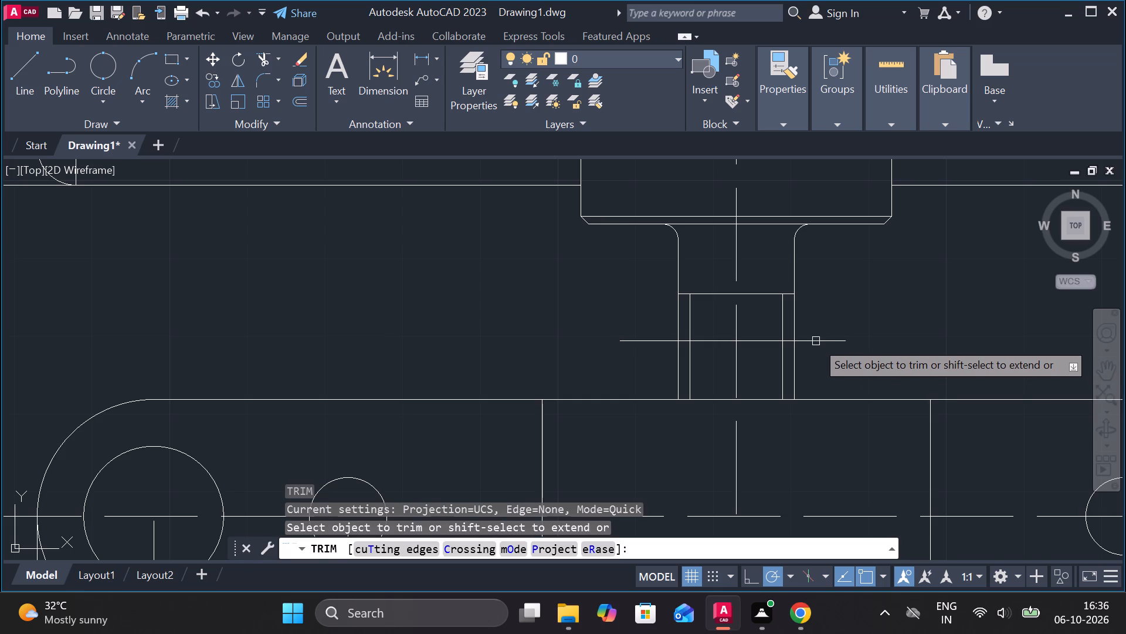
left_click(816, 341)
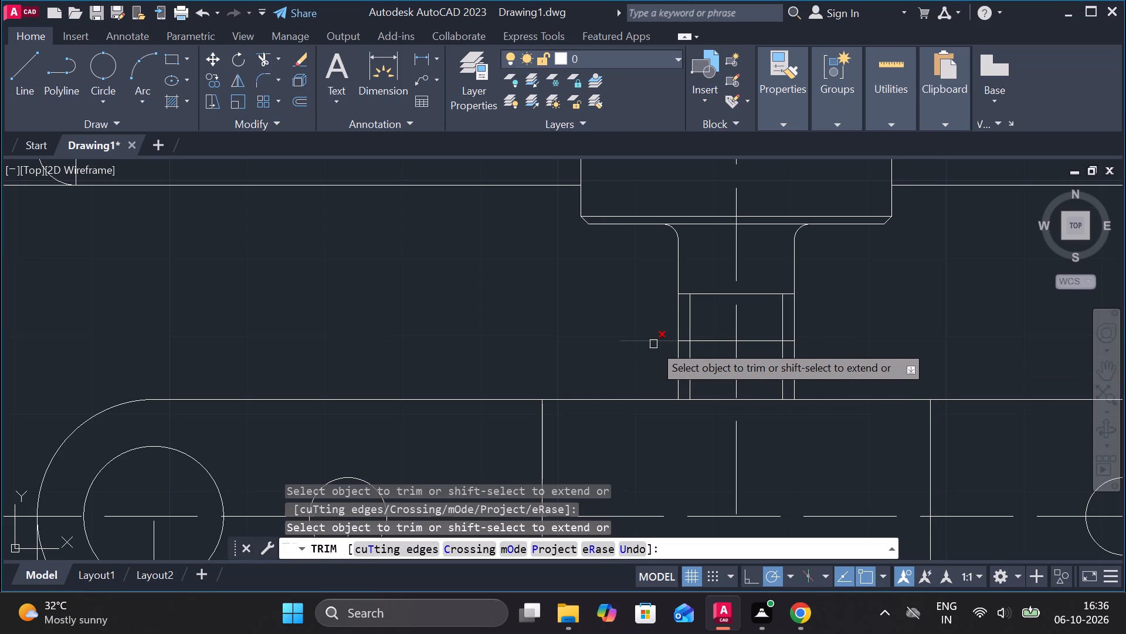
left_click(653, 344)
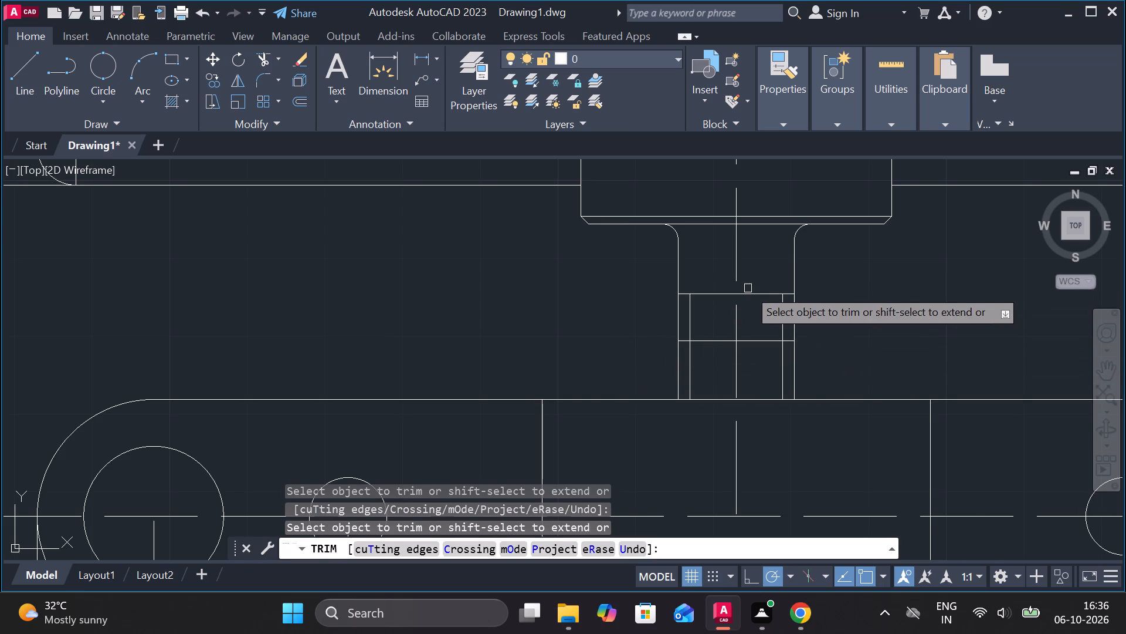
Trim away the shaft's inner vertical lines and old horizontal line above the new crossing line.
left_click(693, 315)
left_click(693, 298)
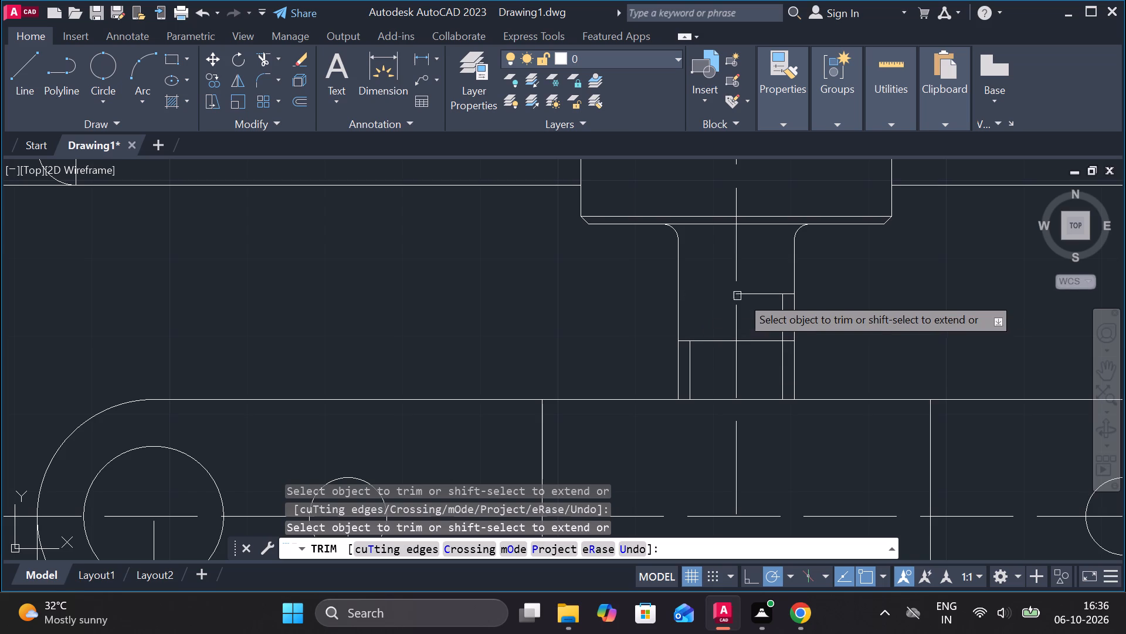
left_click(766, 296)
left_click(781, 296)
left_click(782, 306)
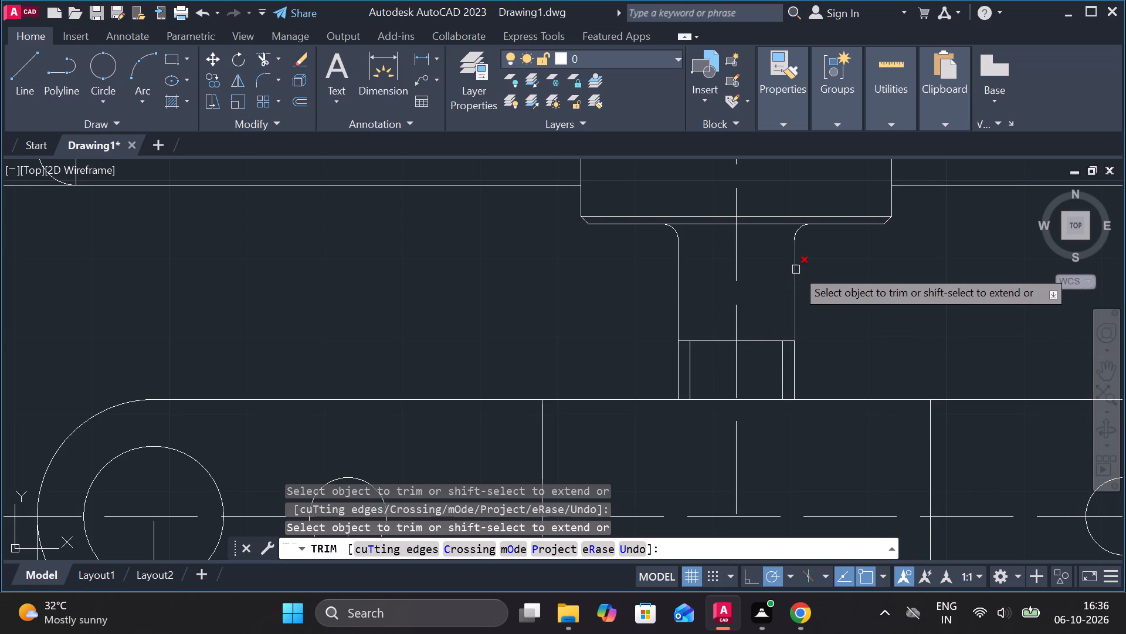
Trim away the two fillets under the head and the shaft's outer edges above the new crossing line.
left_click(794, 238)
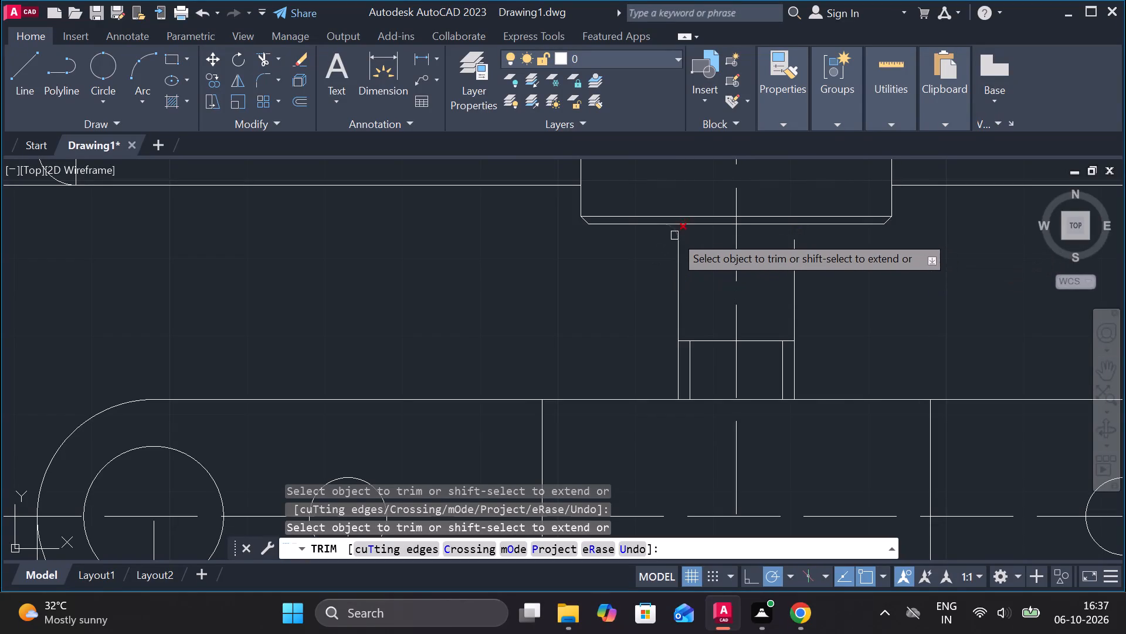
left_click(674, 232)
left_click(673, 294)
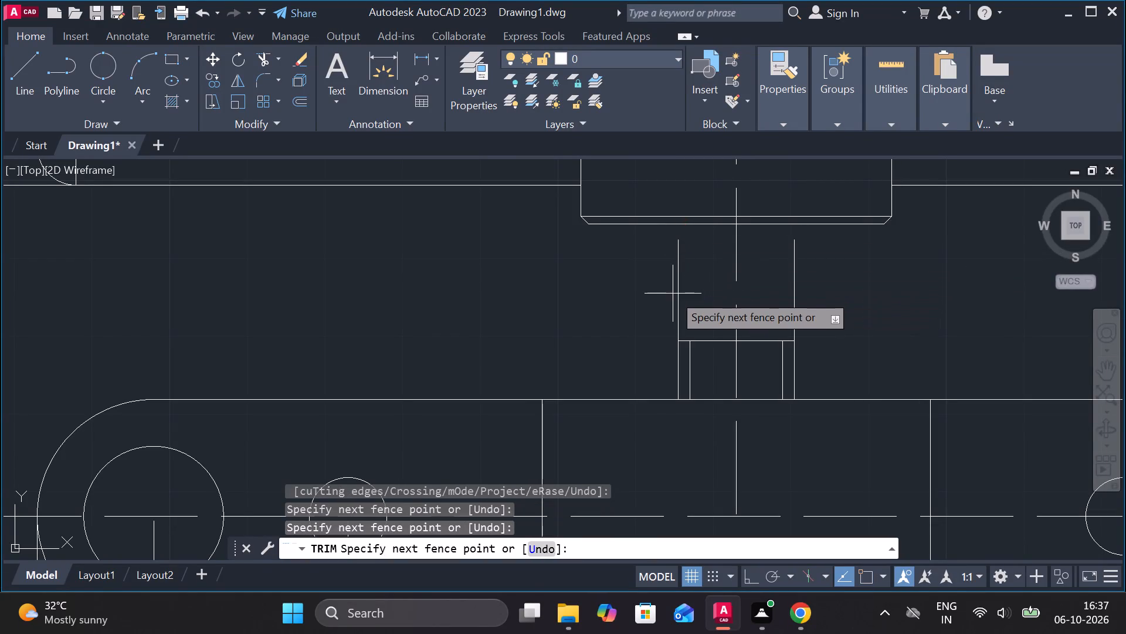
left_click(689, 291)
left_click(795, 280)
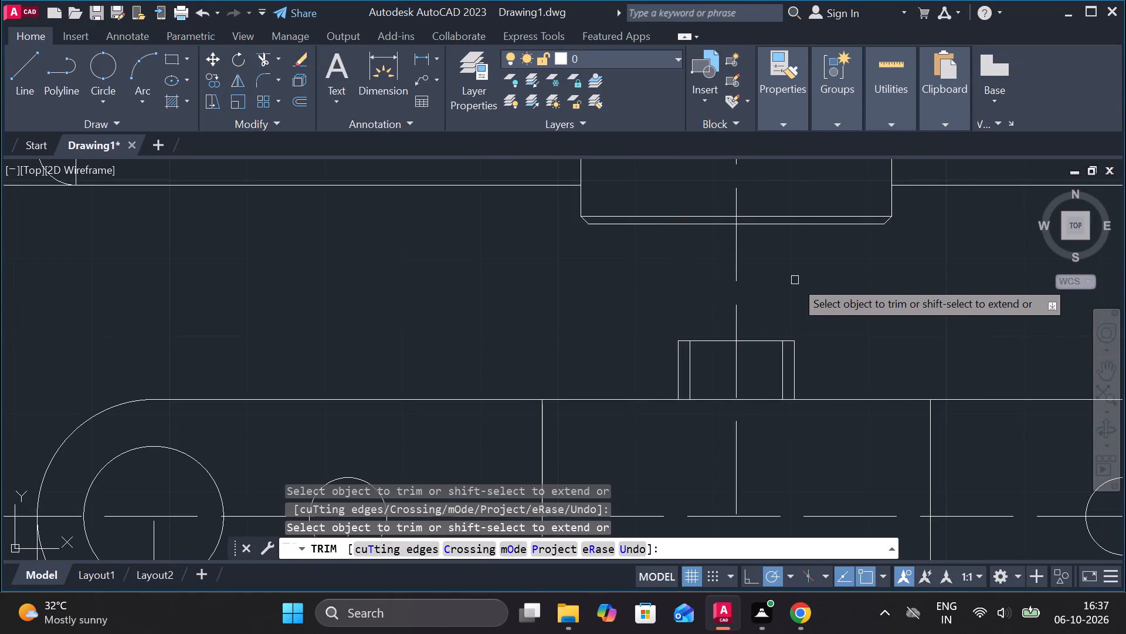
scroll(795, 280, "down", 1)
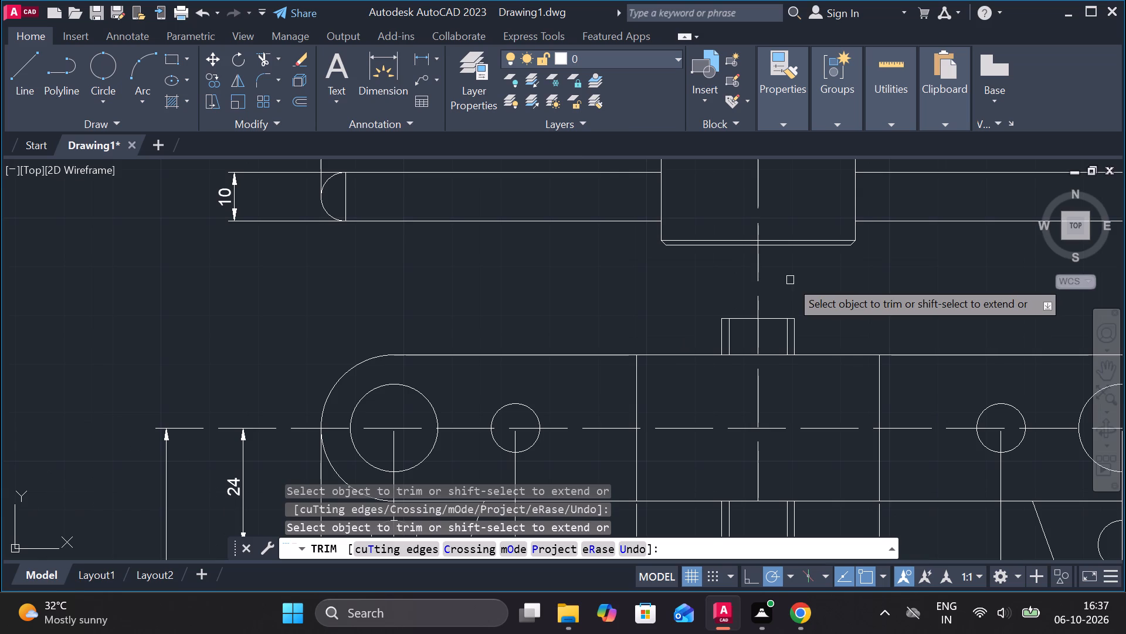
middle_click_drag(816, 283, 795, 284)
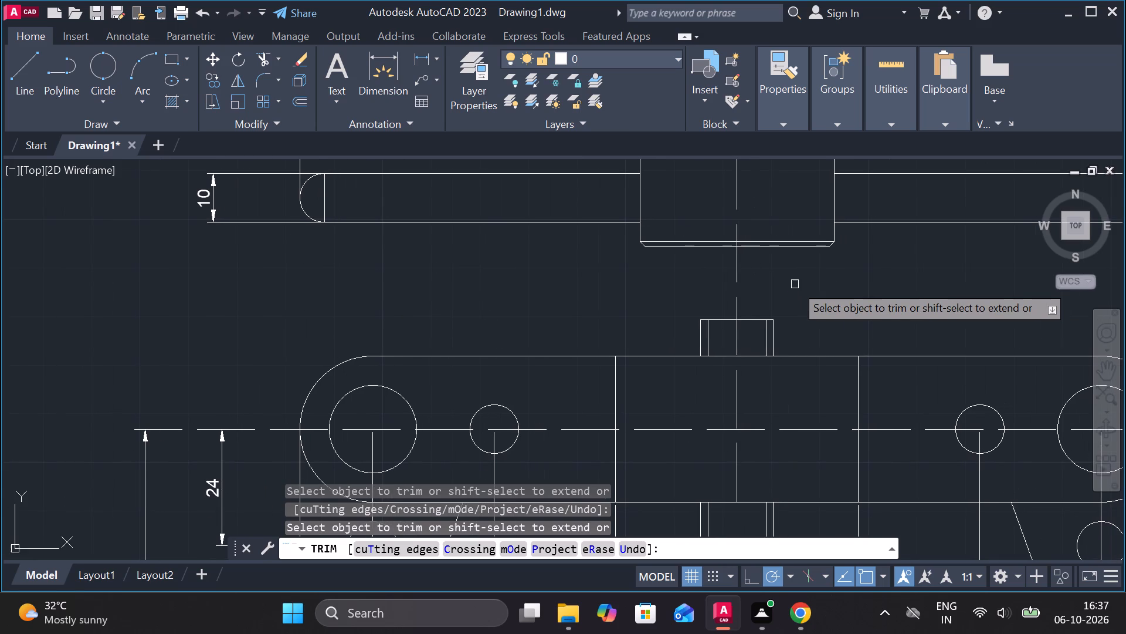
scroll(806, 324, "down", 1)
middle_click_drag(806, 318, 735, 264)
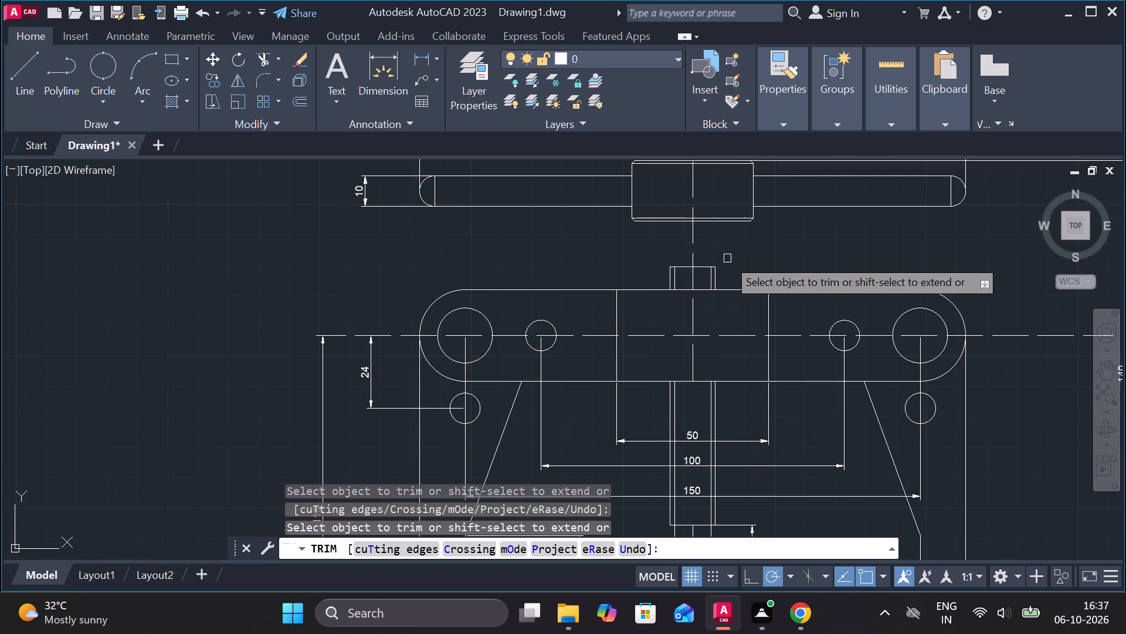
scroll(642, 380, "down", 1)
key("Escape")
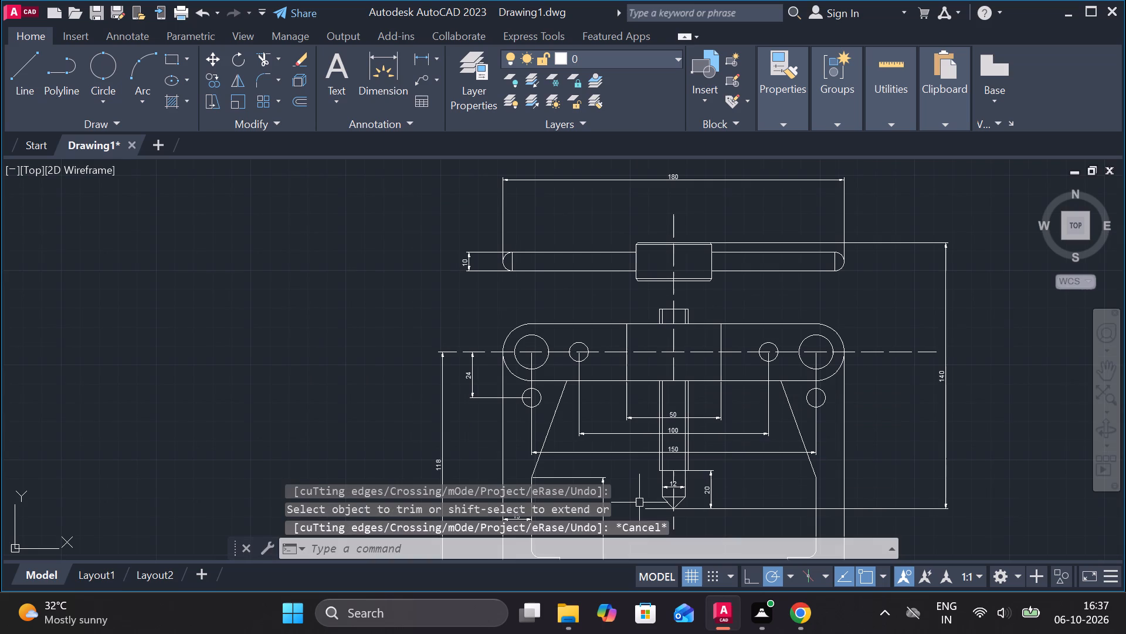
Offset the short horizontal line at the shaft's tip upward by 115, into the gap below the head.
left_click(655, 507)
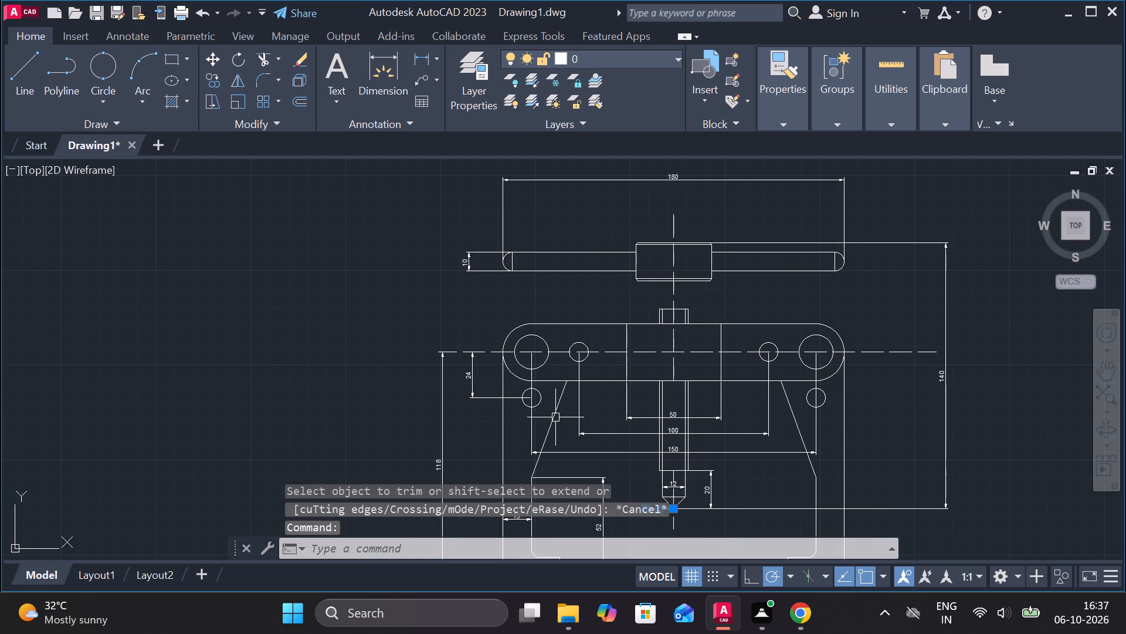
key("o")
key("Return")
key("Return")
scroll(625, 292, "up", 2)
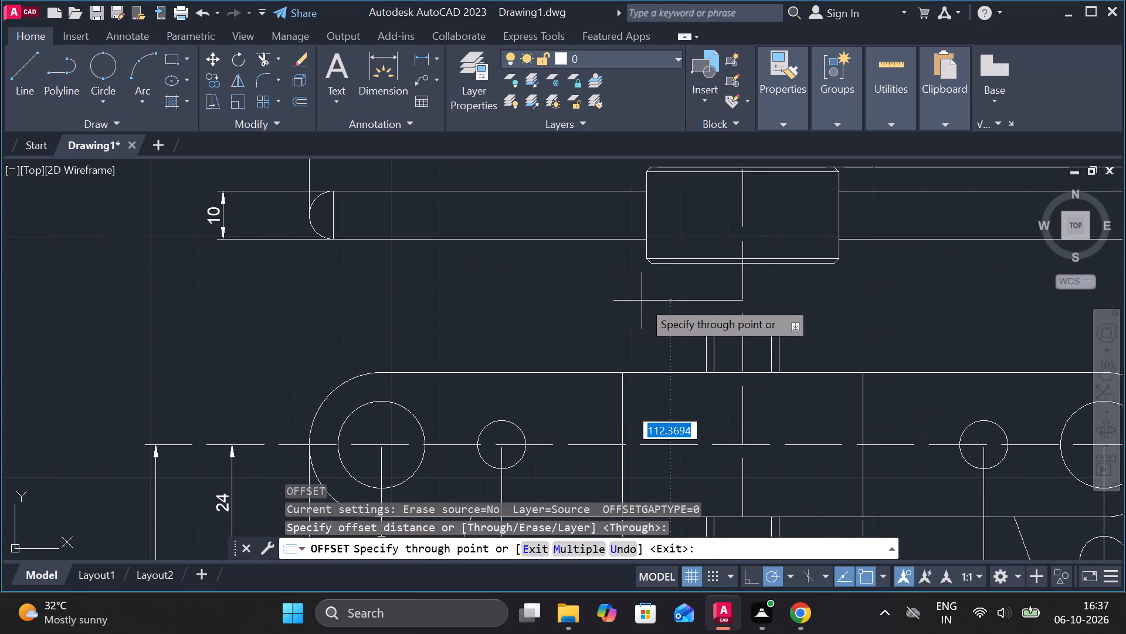
type("115")
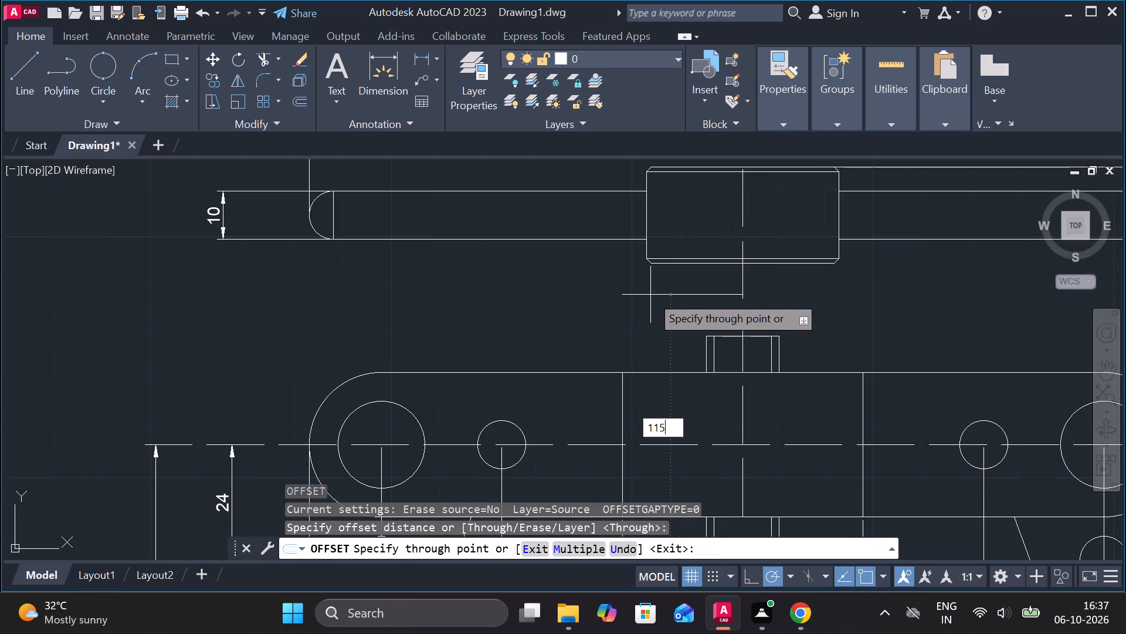
key("Return")
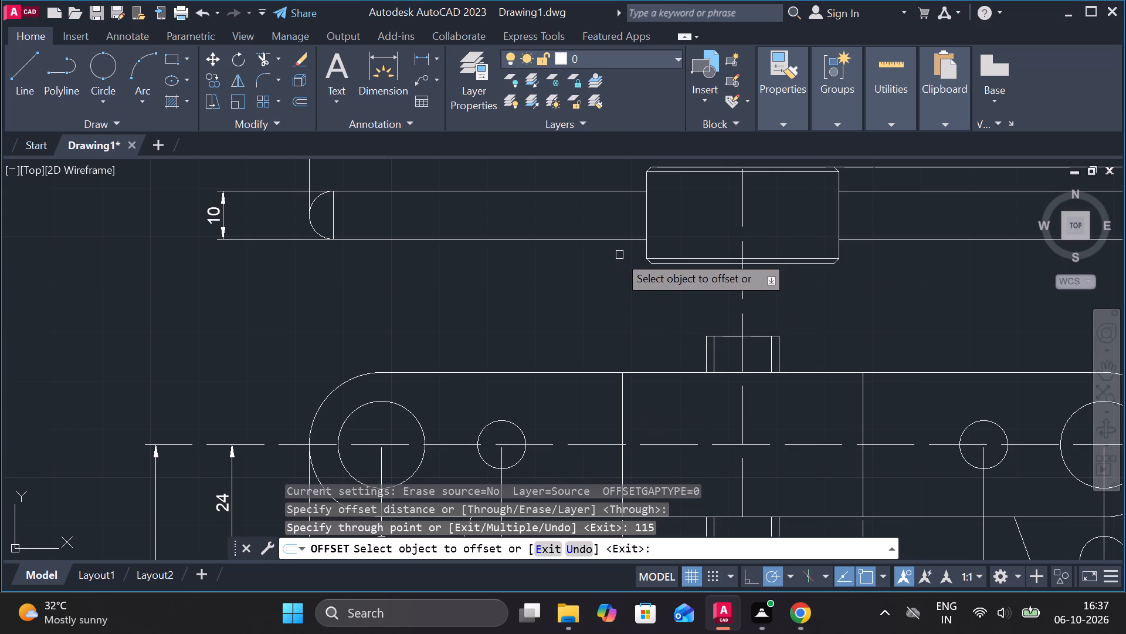
middle_click_drag(609, 294, 571, 328)
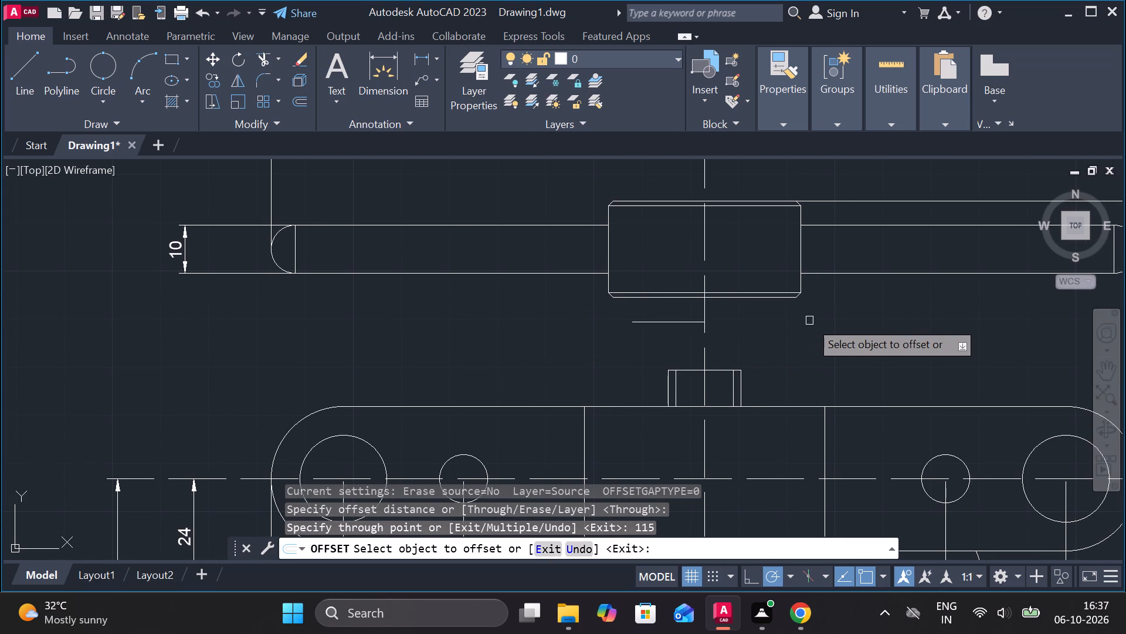
key("Escape")
Stretch both ends of the new offset line into alignment with the head's sides, making it 40 long.
scroll(619, 296, "up", 1)
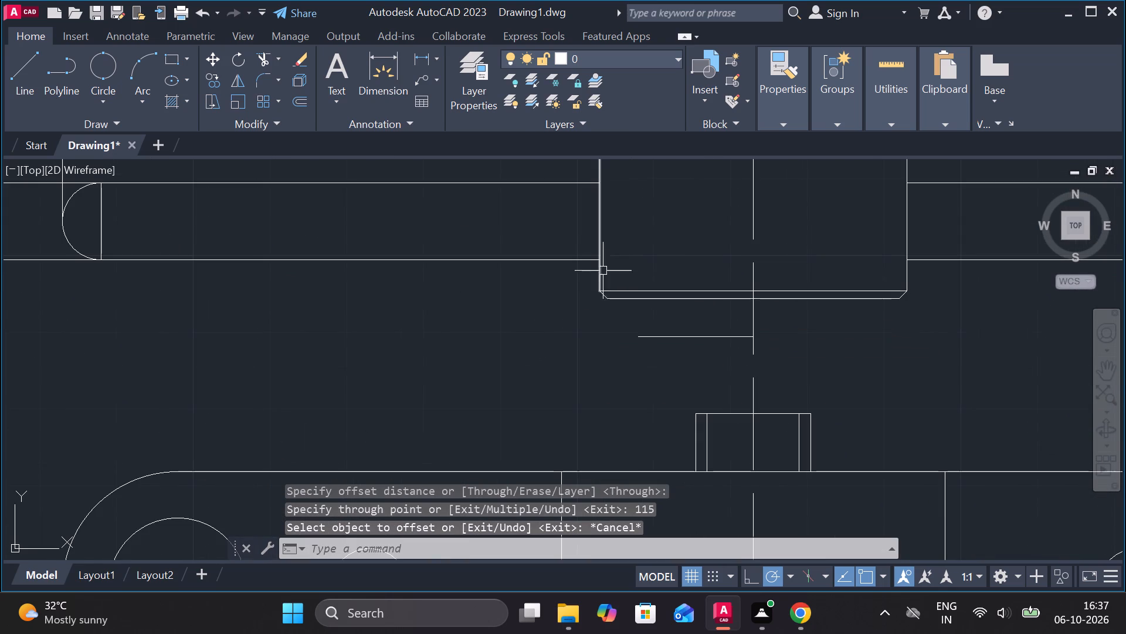
left_click(664, 335)
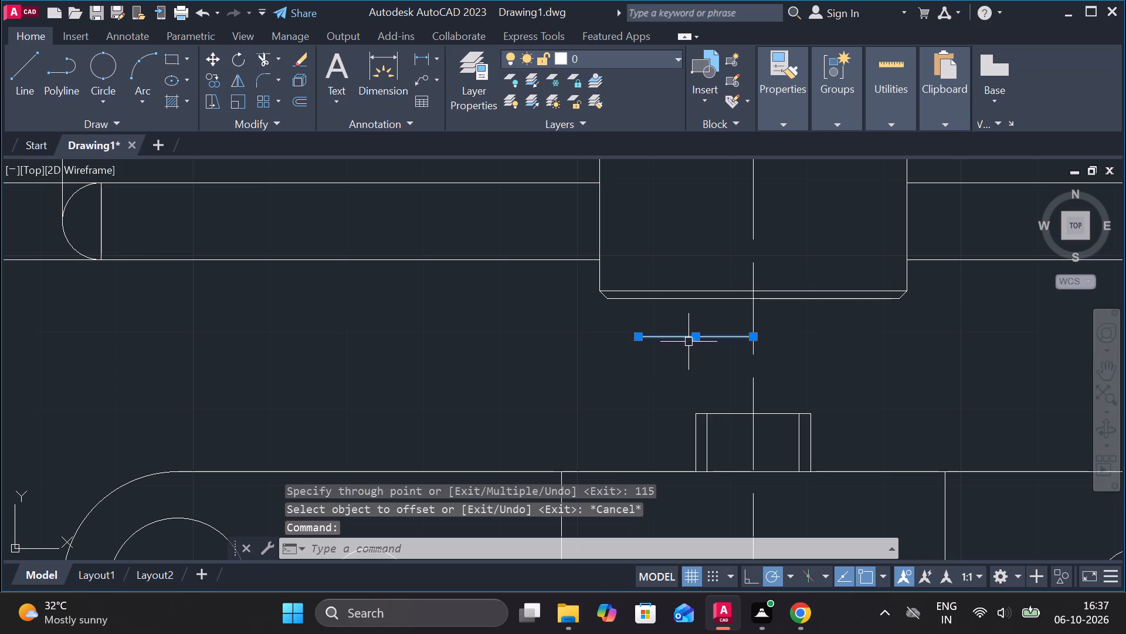
left_click(639, 338)
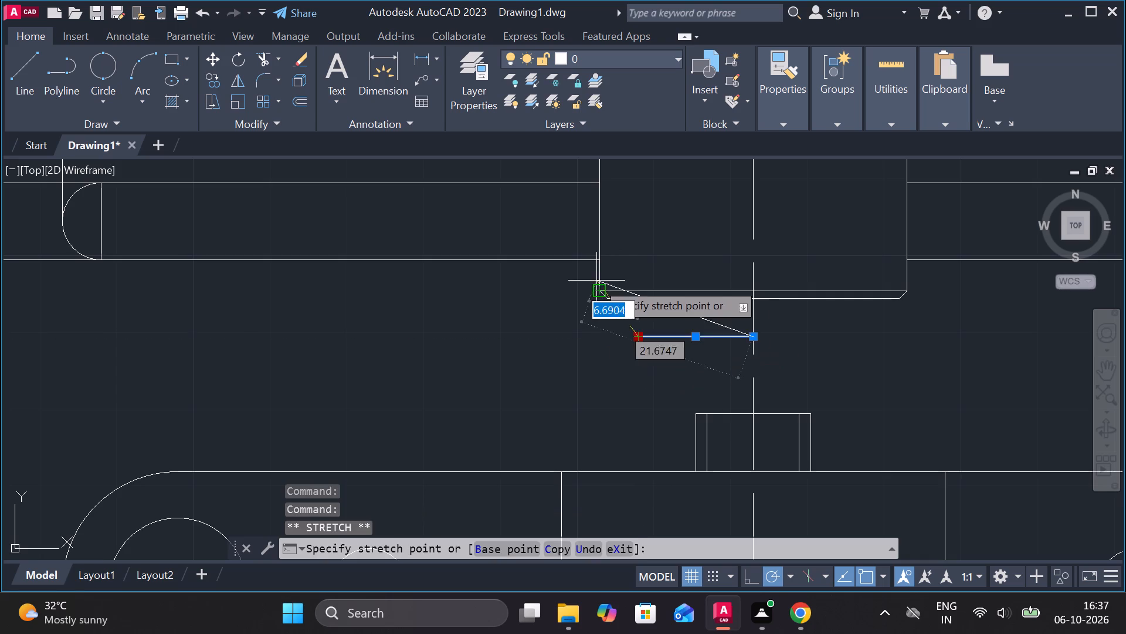
left_click(602, 336)
left_click(753, 339)
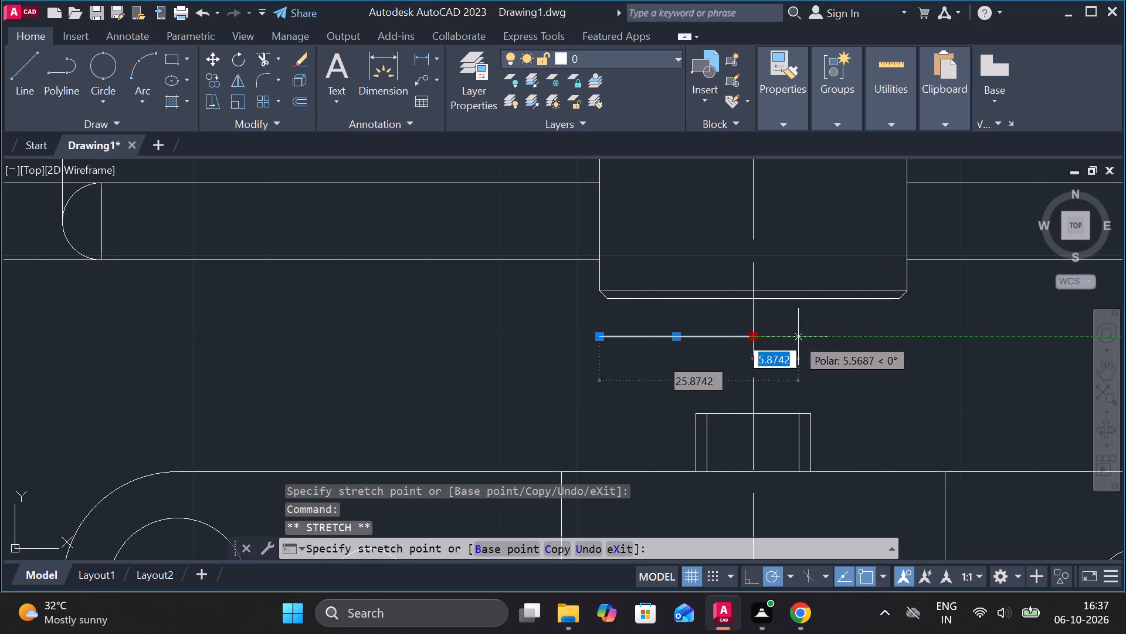
left_click(911, 343)
key("Escape")
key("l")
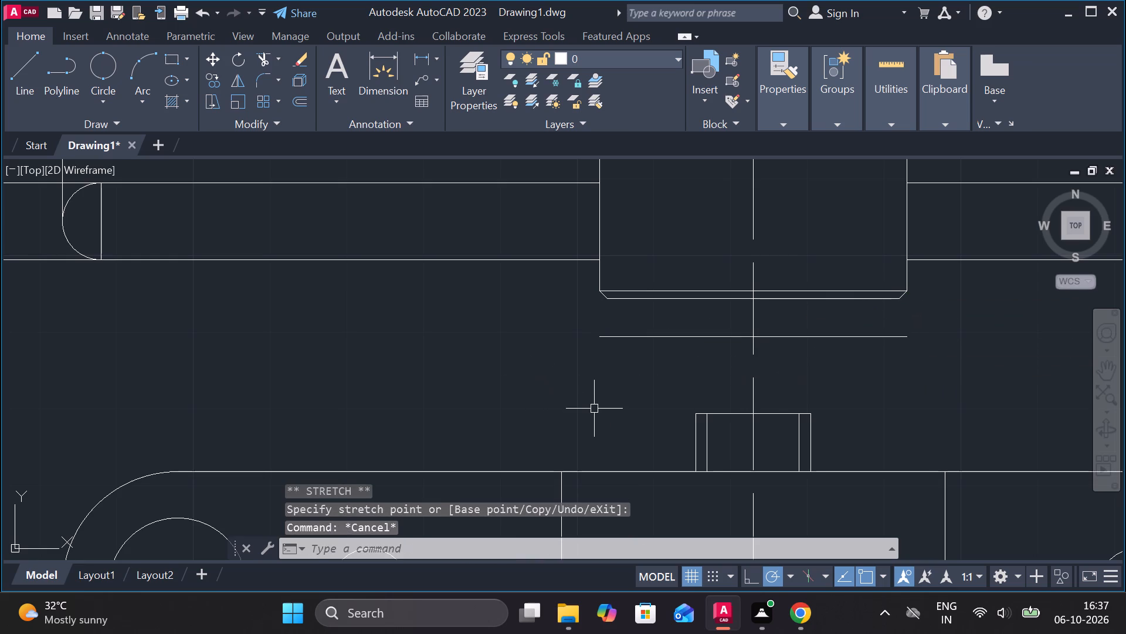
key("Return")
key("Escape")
Extend the head's two vertical sides down to the new 40-long horizontal line.
type("ex")
key("space")
left_click(598, 275)
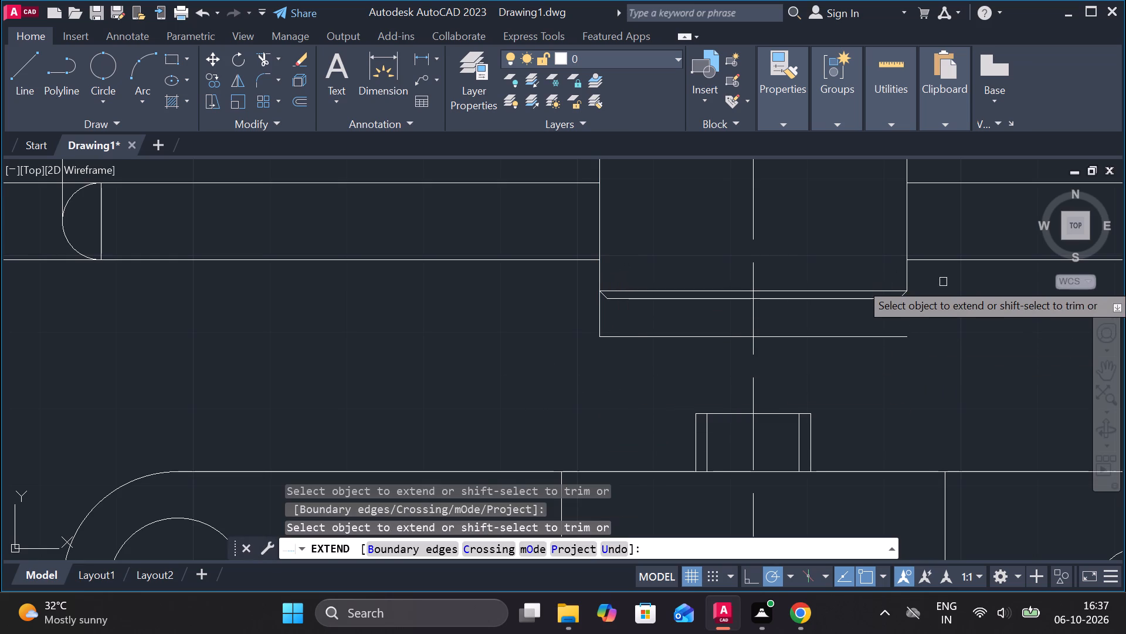
left_click(910, 280)
scroll(937, 314, "down", 1)
middle_click_drag(955, 319, 925, 343)
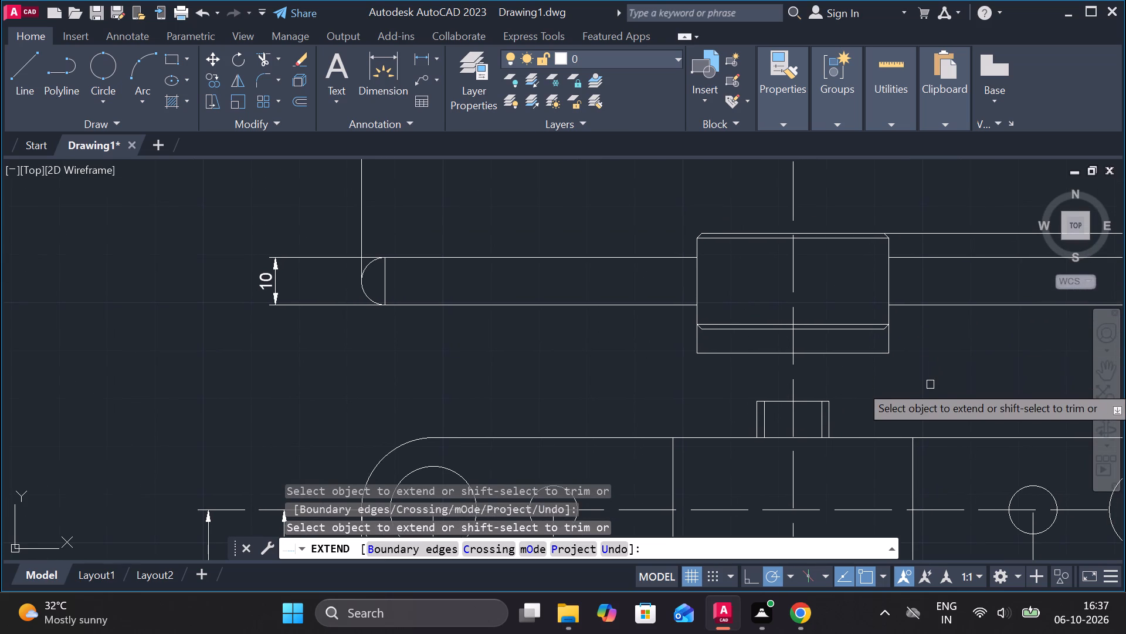
scroll(892, 363, "up", 1)
key("Escape")
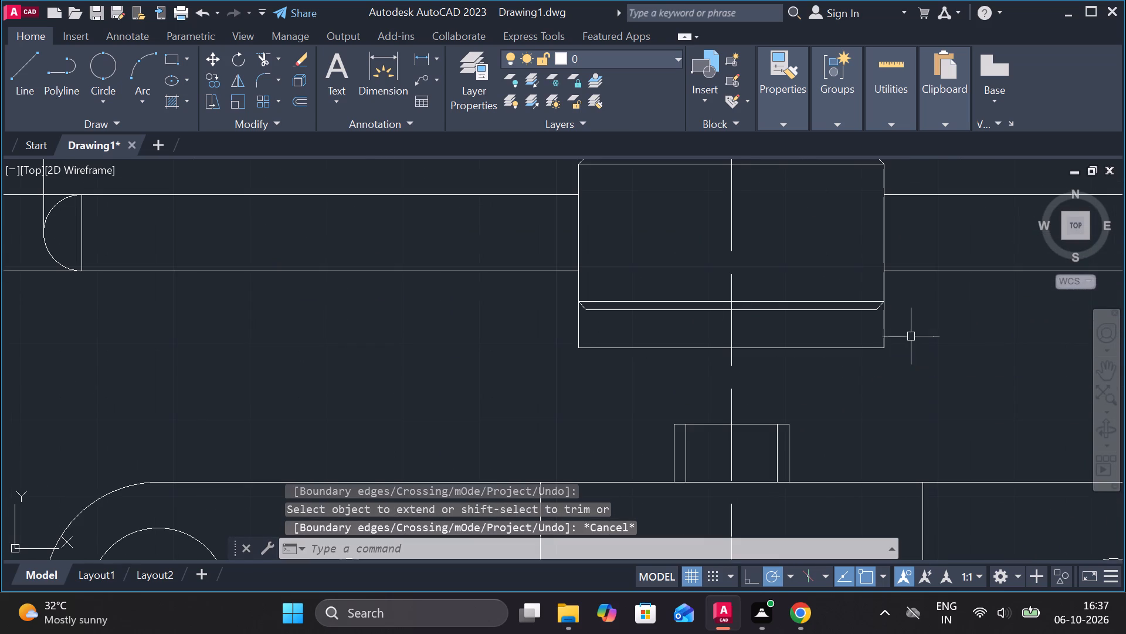
Erase the head's old bottom chamfers and the bottom edge segments between them.
left_click(647, 310)
scroll(633, 300, "up", 3)
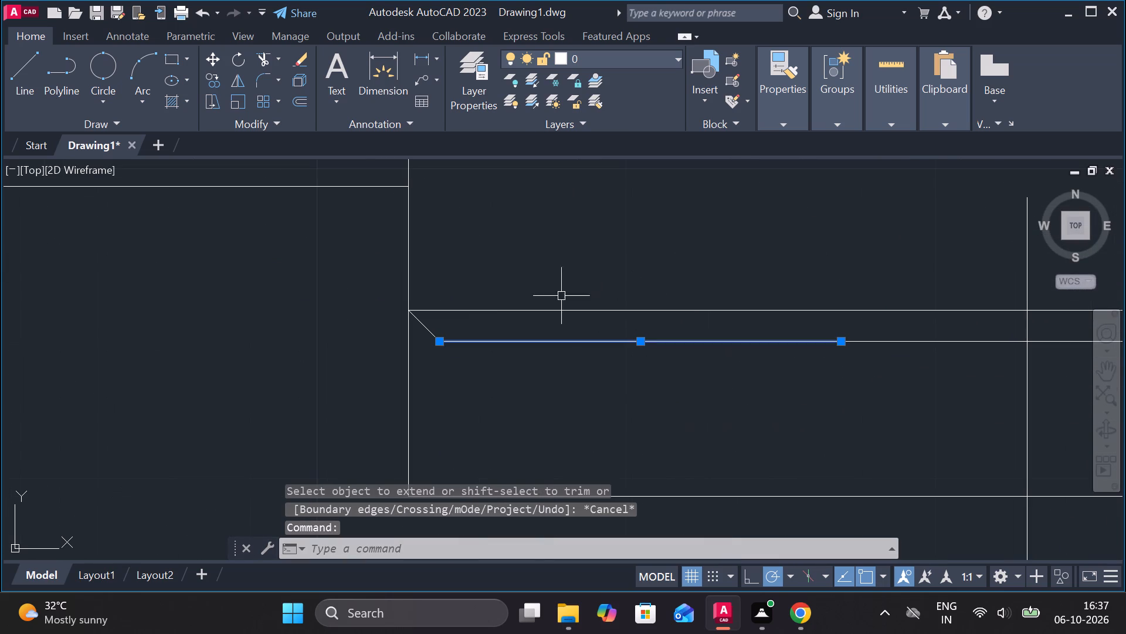
left_click(429, 327)
scroll(425, 329, "down", 3)
scroll(700, 347, "up", 2)
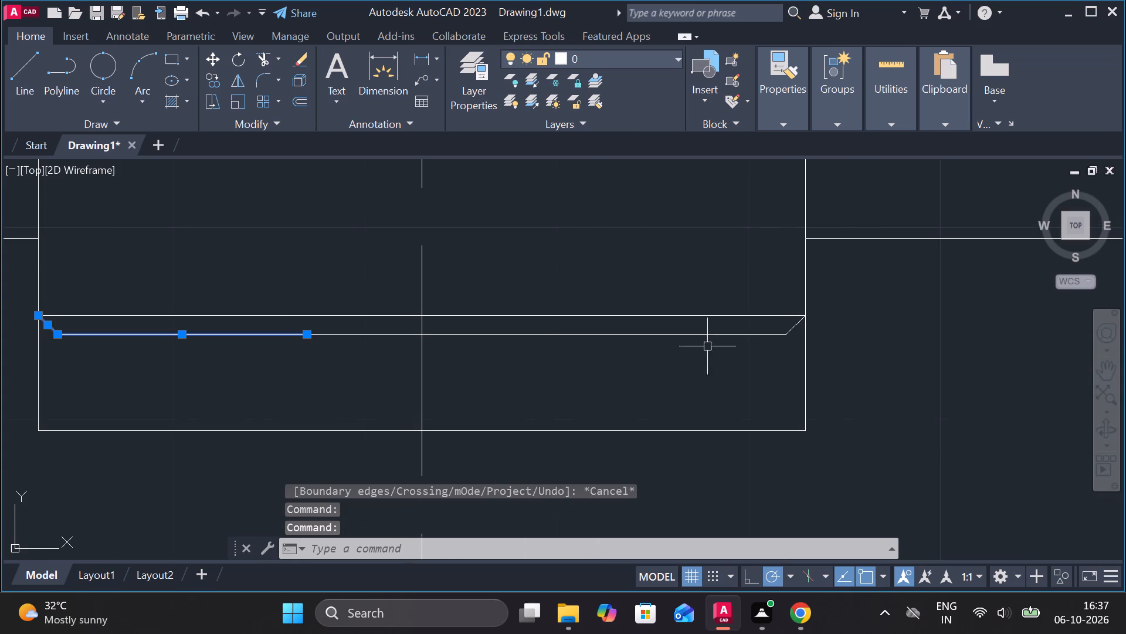
left_click(791, 328)
scroll(847, 328, "down", 2)
key("e")
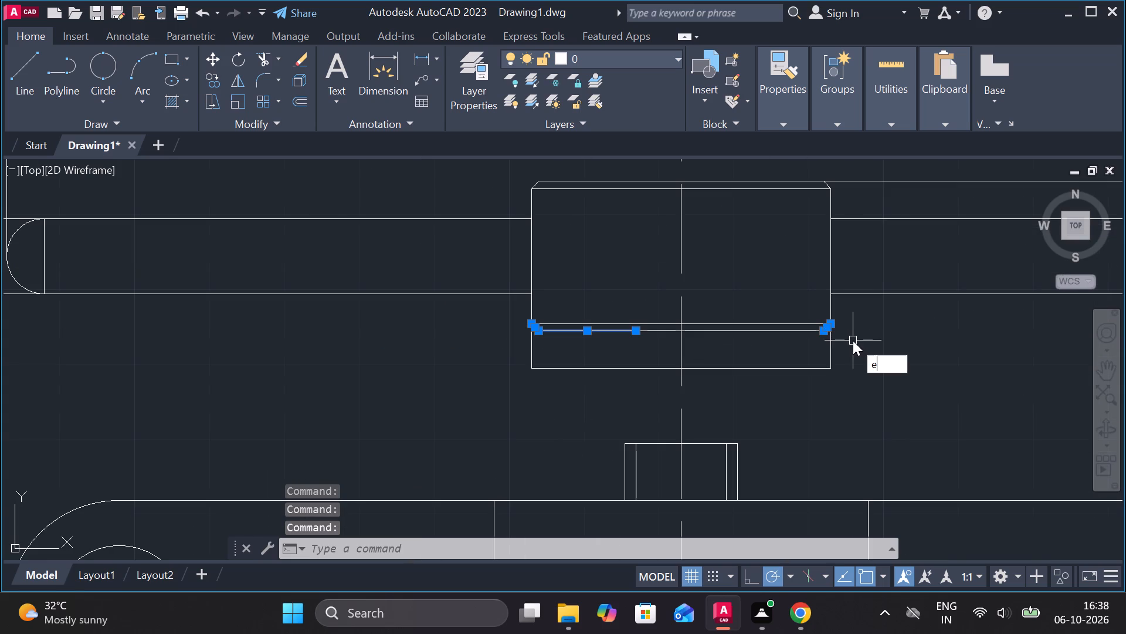
key("Return")
left_click(762, 333)
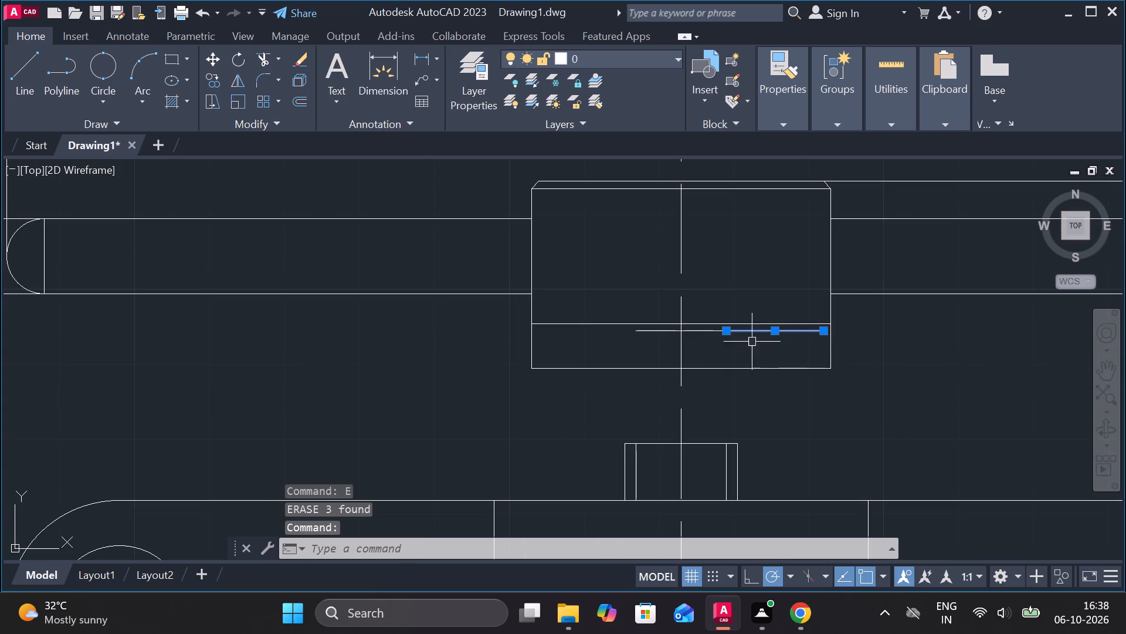
left_click(697, 332)
key("e")
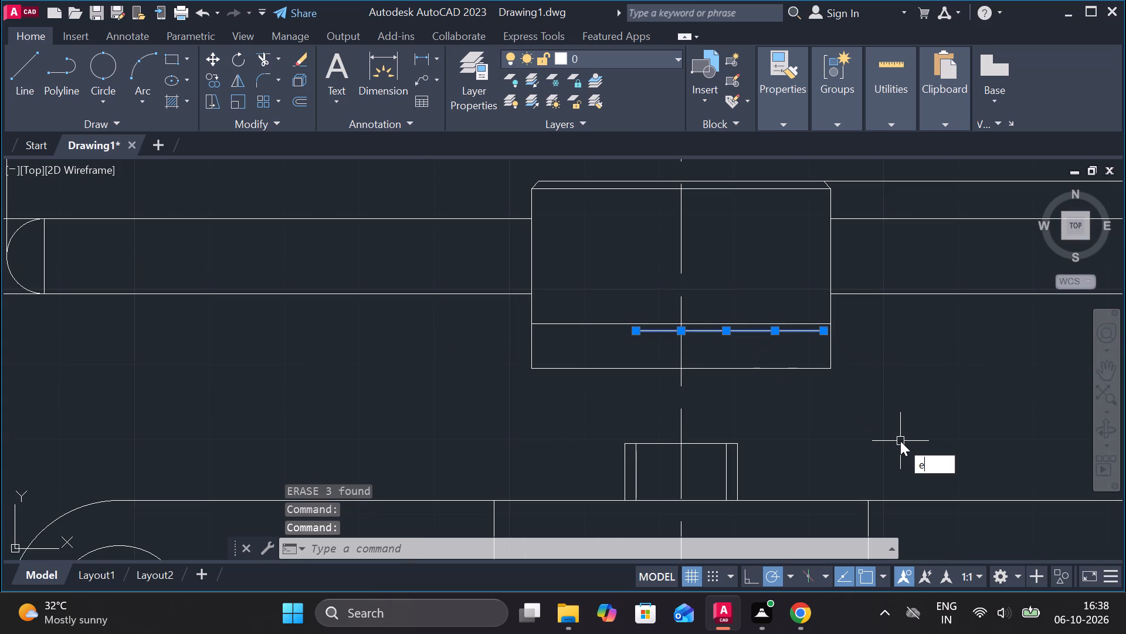
key("Return")
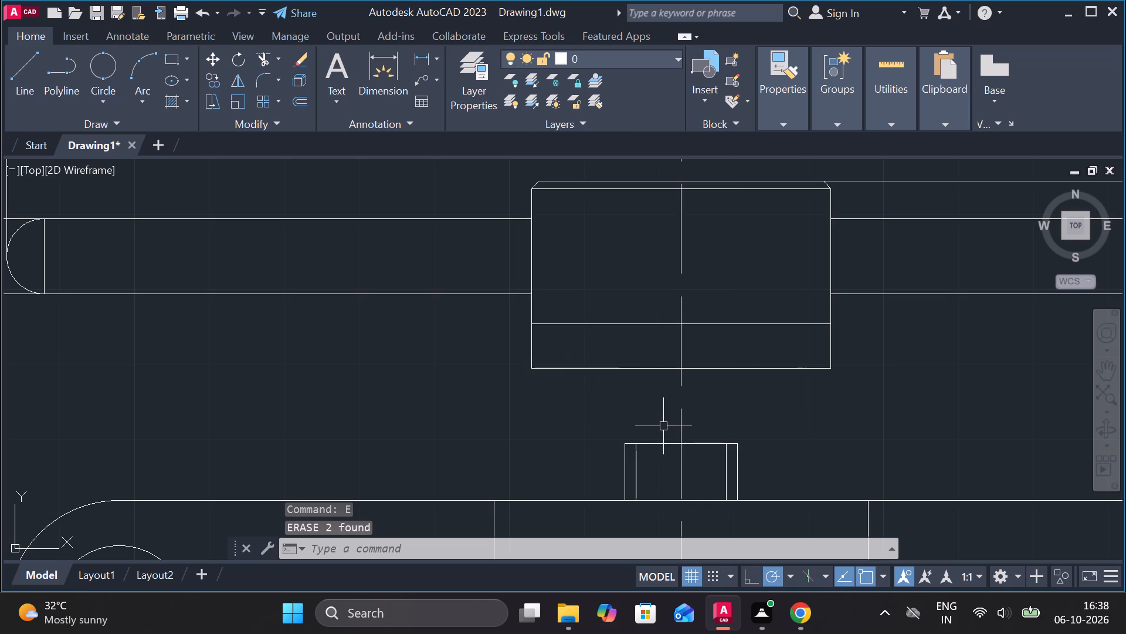
Chamfer both bottom corners of the head with length 1 at a 45° angle.
type("ch")
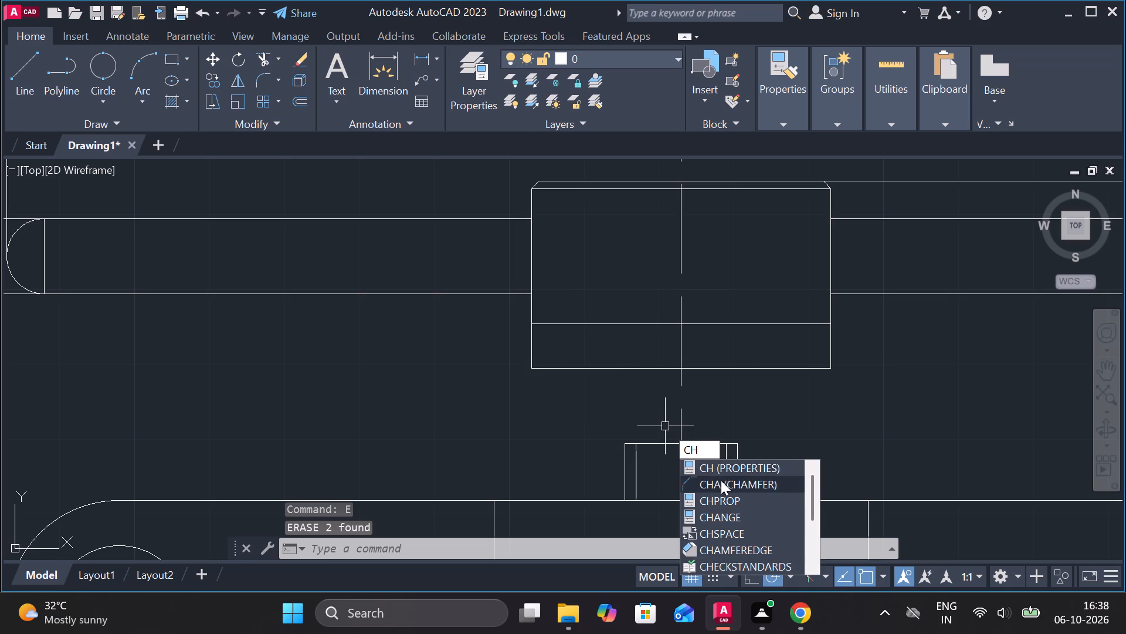
left_click(722, 480)
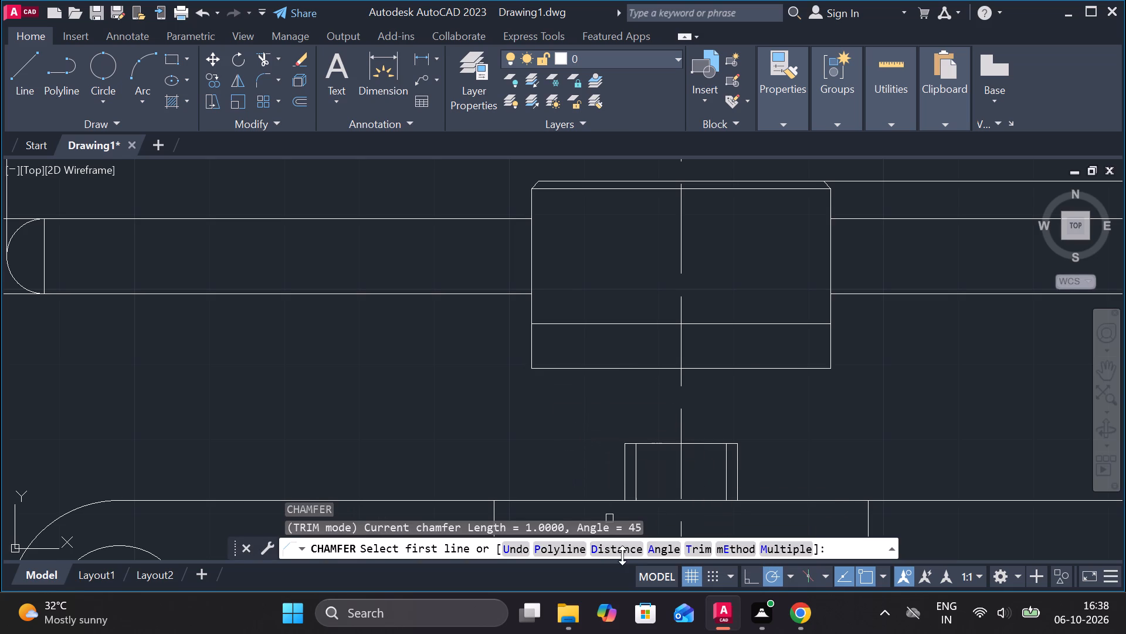
left_click(649, 547)
key("1")
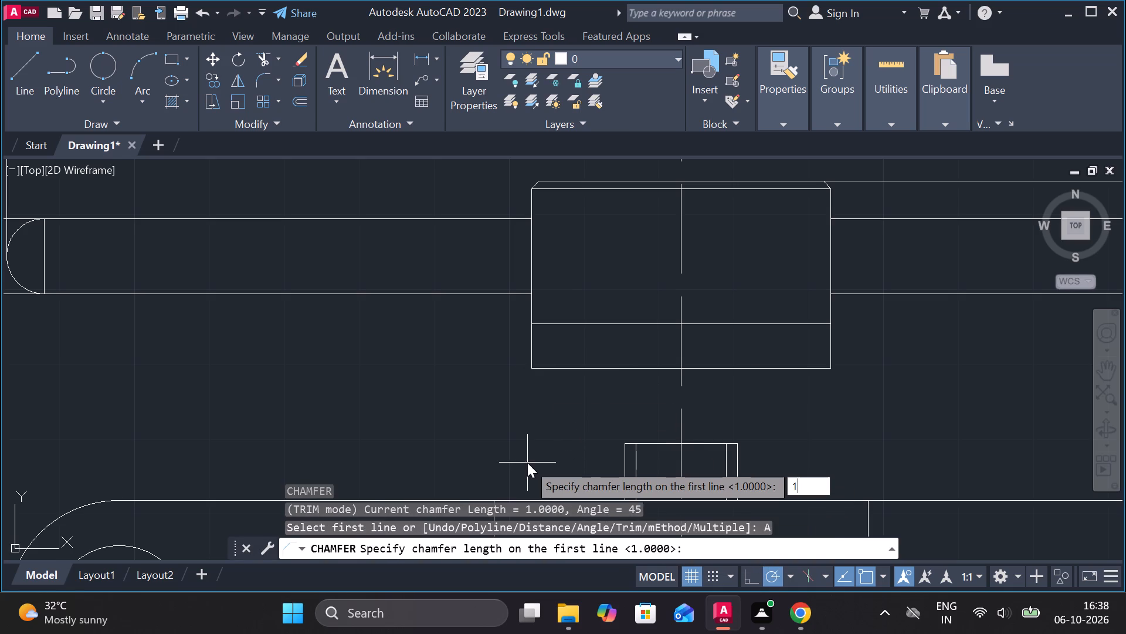
key("Return")
key("Return")
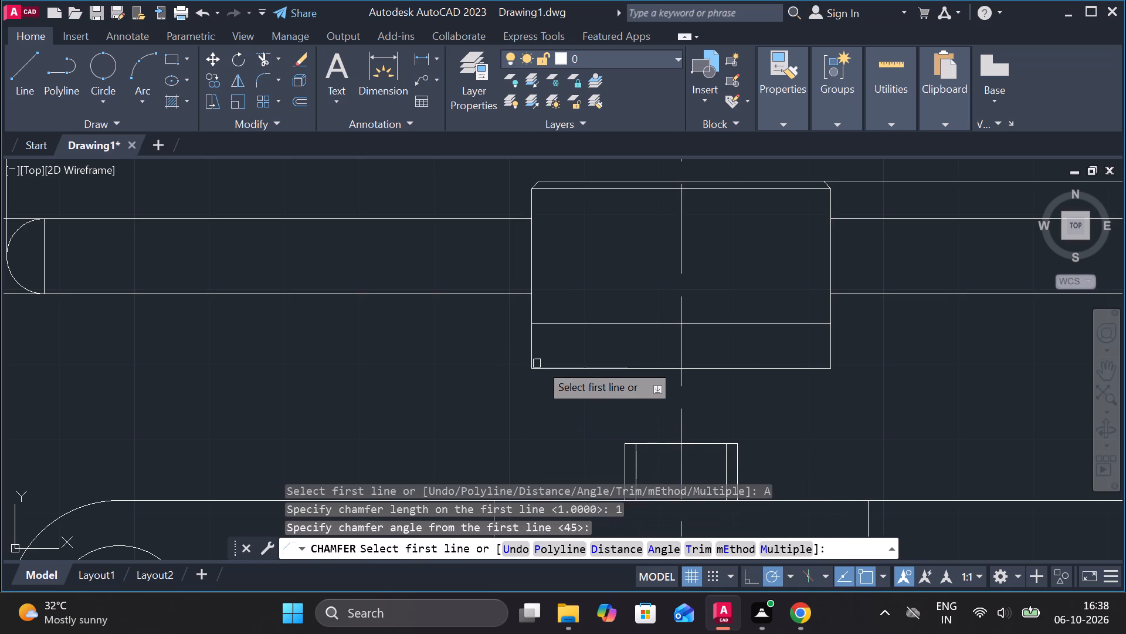
left_click(535, 355)
left_click(543, 372)
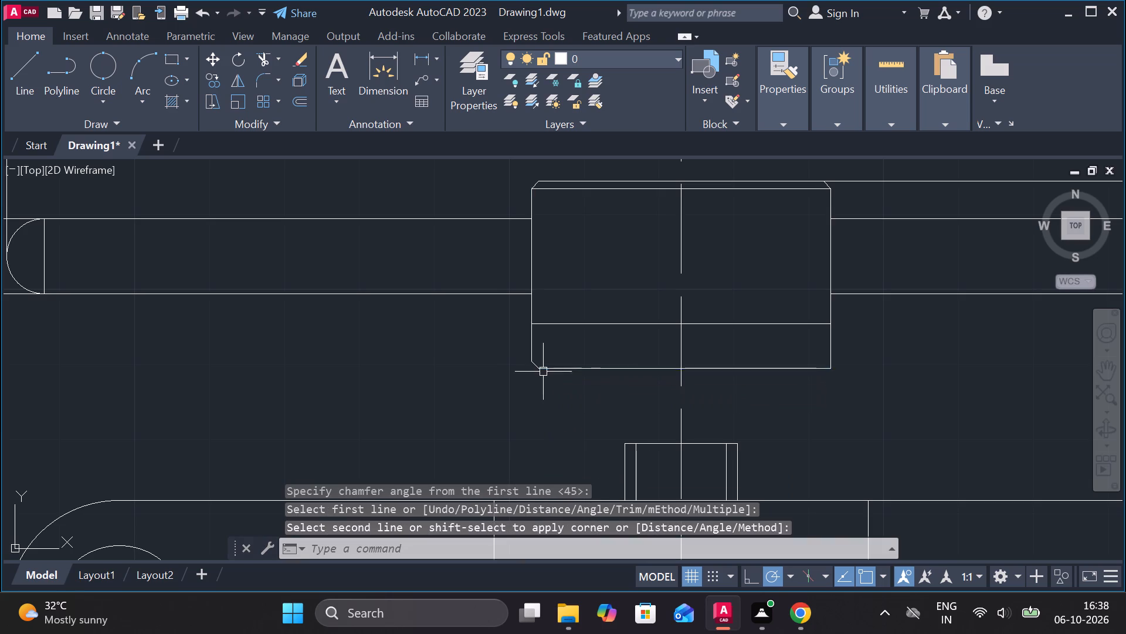
key("space")
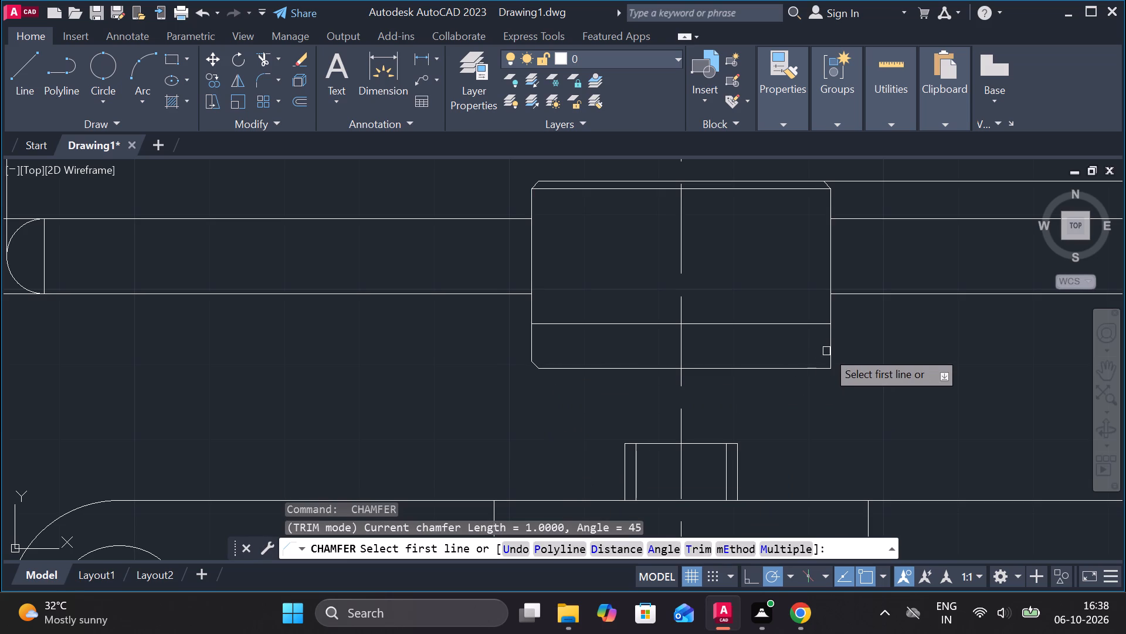
left_click(832, 344)
left_click(822, 370)
key("Escape")
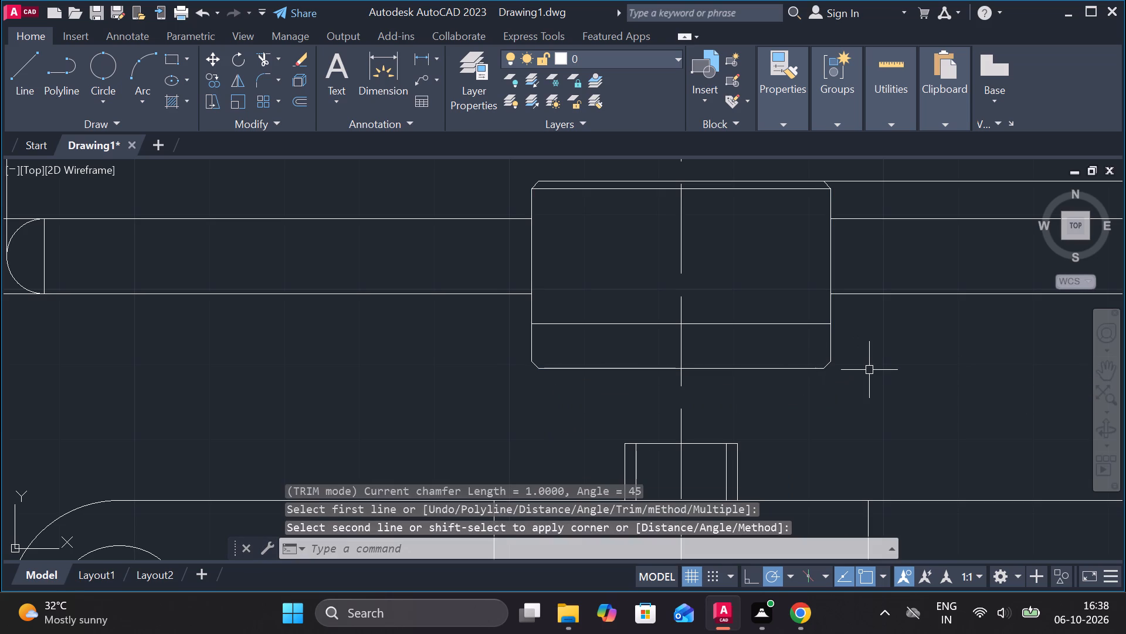
Draw a 40-long horizontal line across the head joining the upper ends of the two bottom chamfers.
key("l")
key("Return")
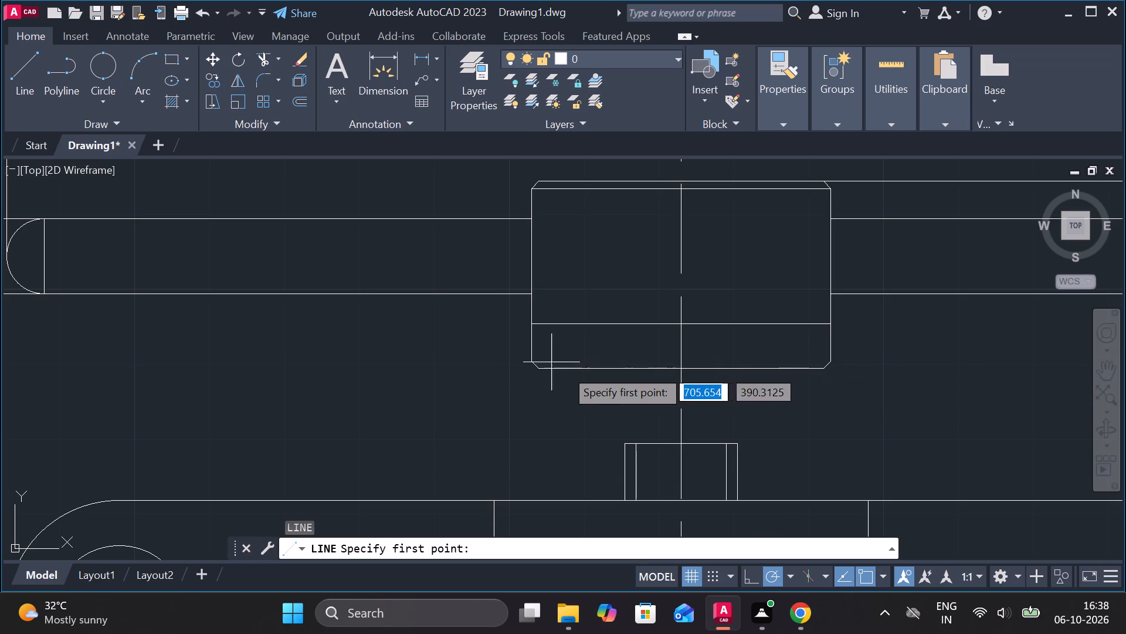
scroll(580, 374, "up", 1)
left_click_drag(505, 354, 521, 354)
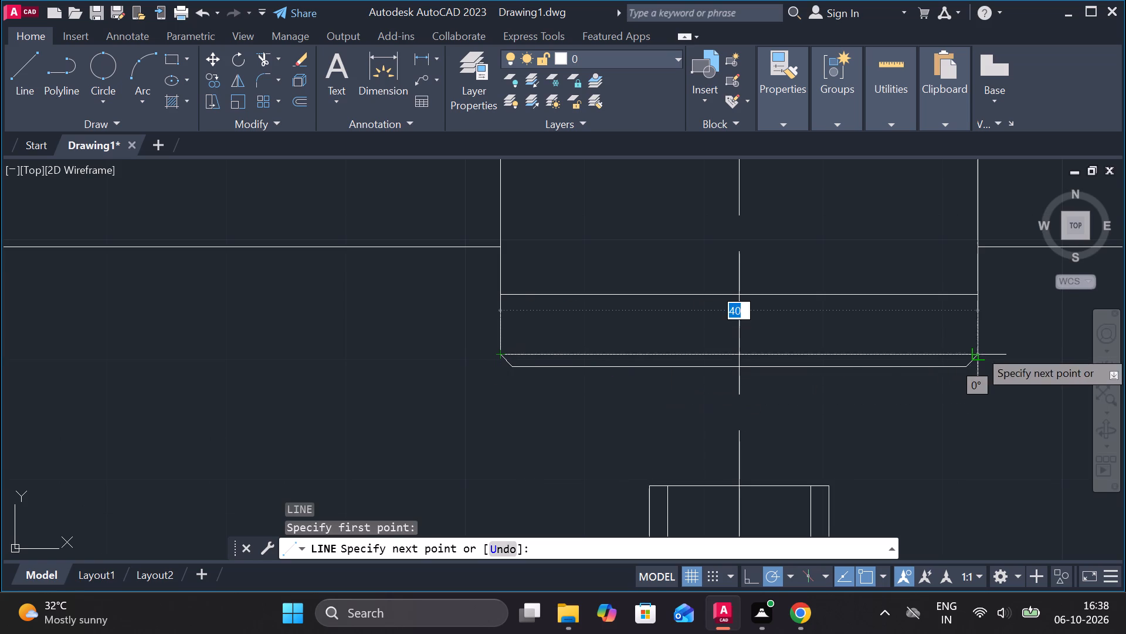
left_click(980, 349)
key("Escape")
scroll(975, 356, "down", 1)
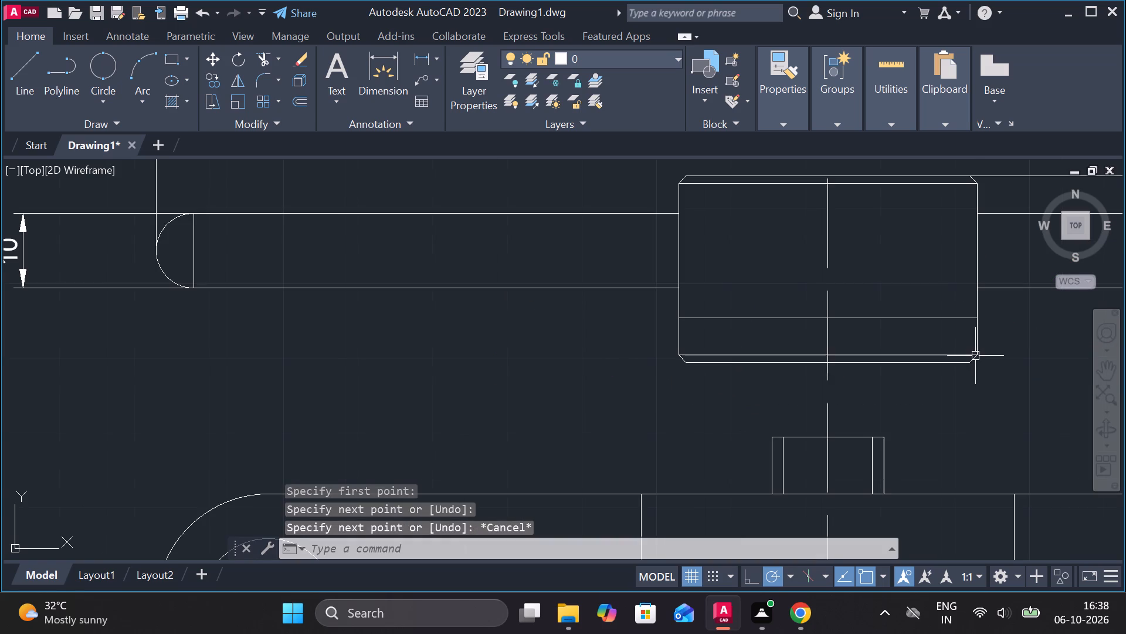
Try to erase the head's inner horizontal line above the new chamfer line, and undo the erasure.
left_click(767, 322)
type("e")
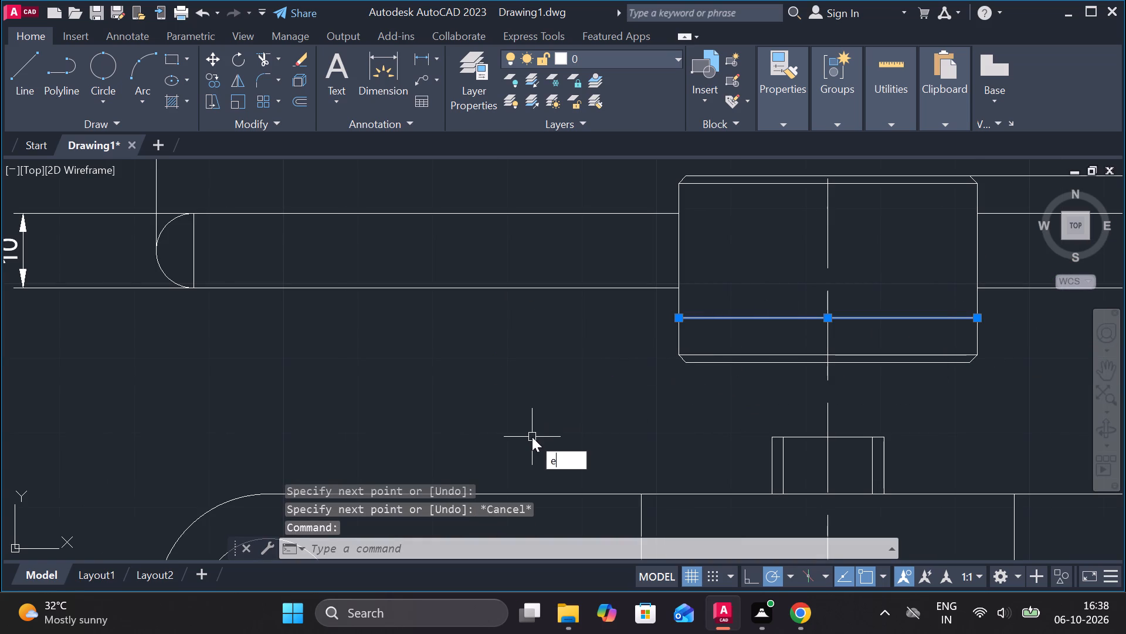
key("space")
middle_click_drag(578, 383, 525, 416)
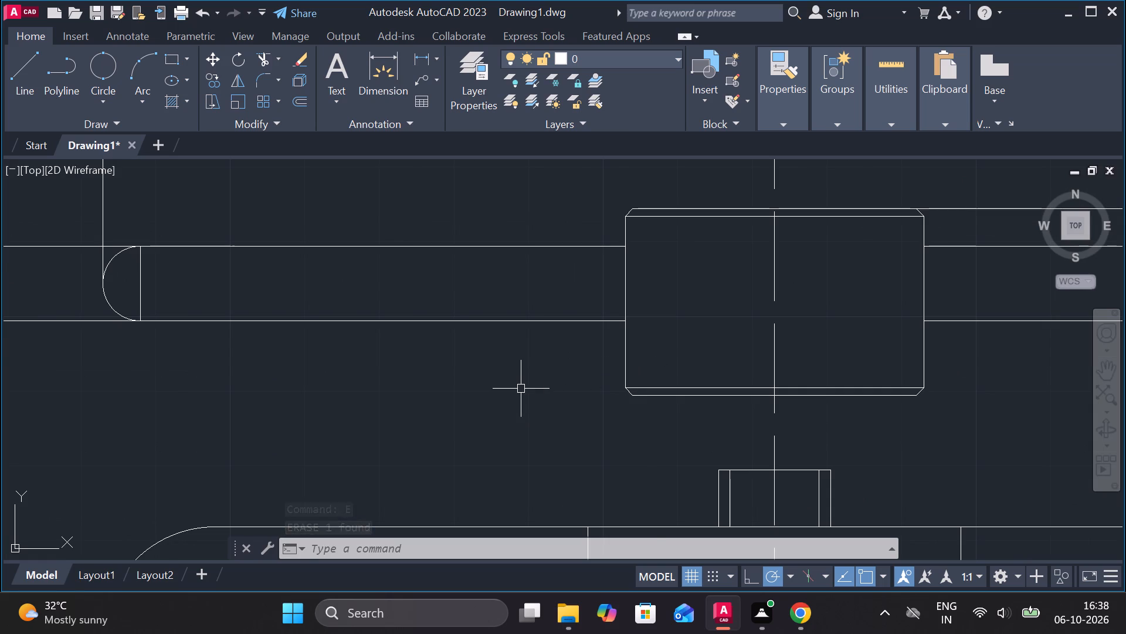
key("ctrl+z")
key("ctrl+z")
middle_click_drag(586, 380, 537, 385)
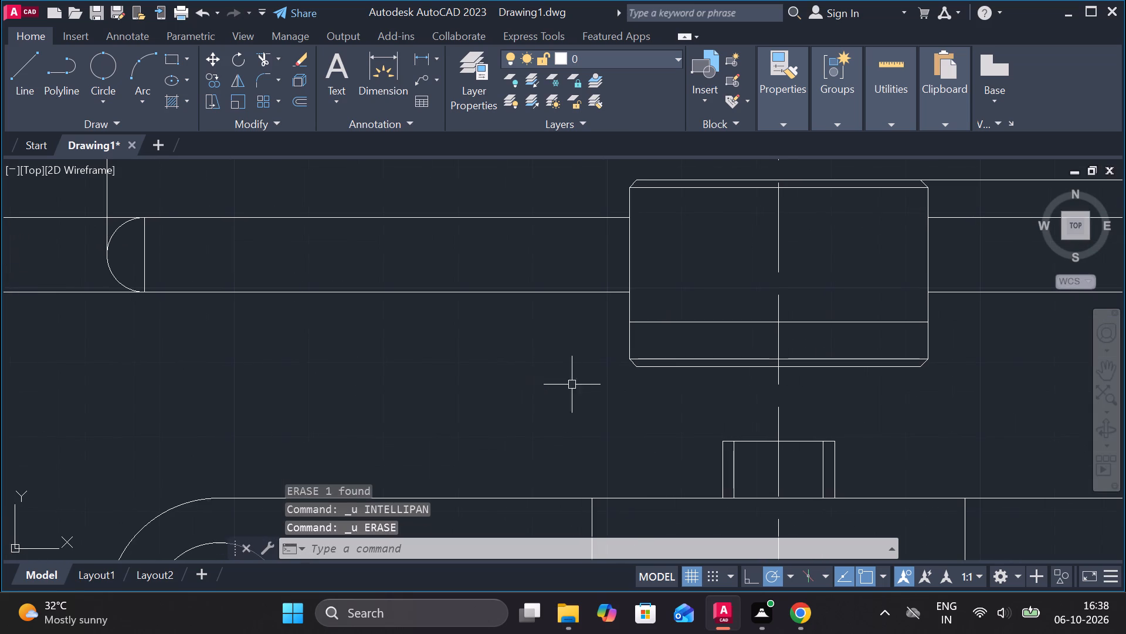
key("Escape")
Examine the reworked head's bottom edge and how the head lines up with the handle and the shaft.
scroll(663, 345, "up", 1)
scroll(663, 347, "down", 2)
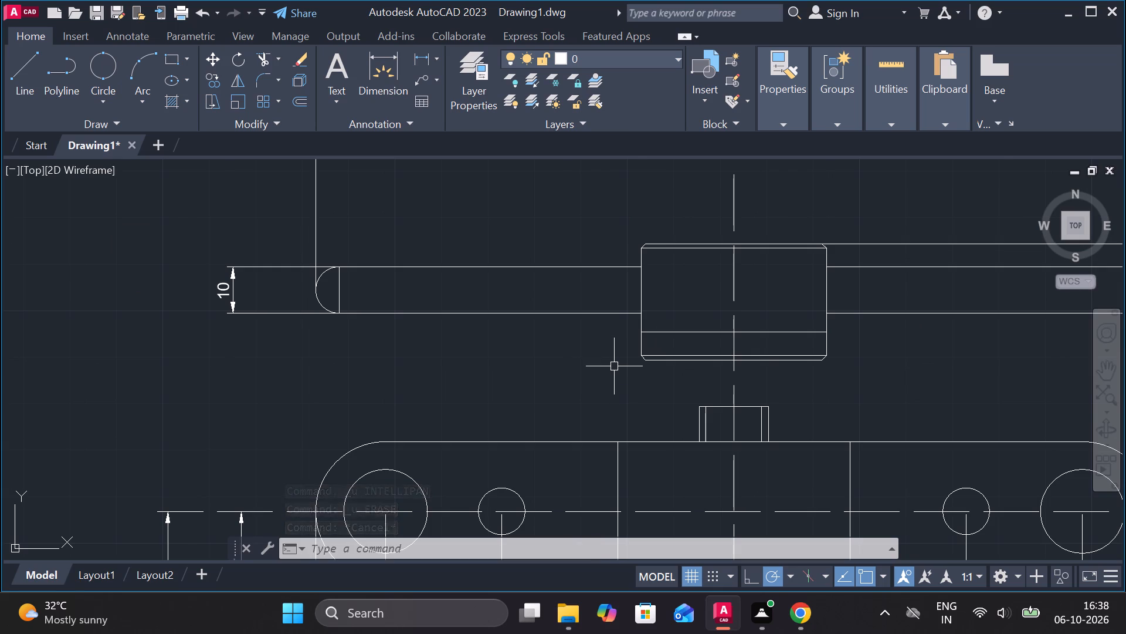
scroll(614, 365, "up", 2)
middle_click_drag(586, 362, 457, 430)
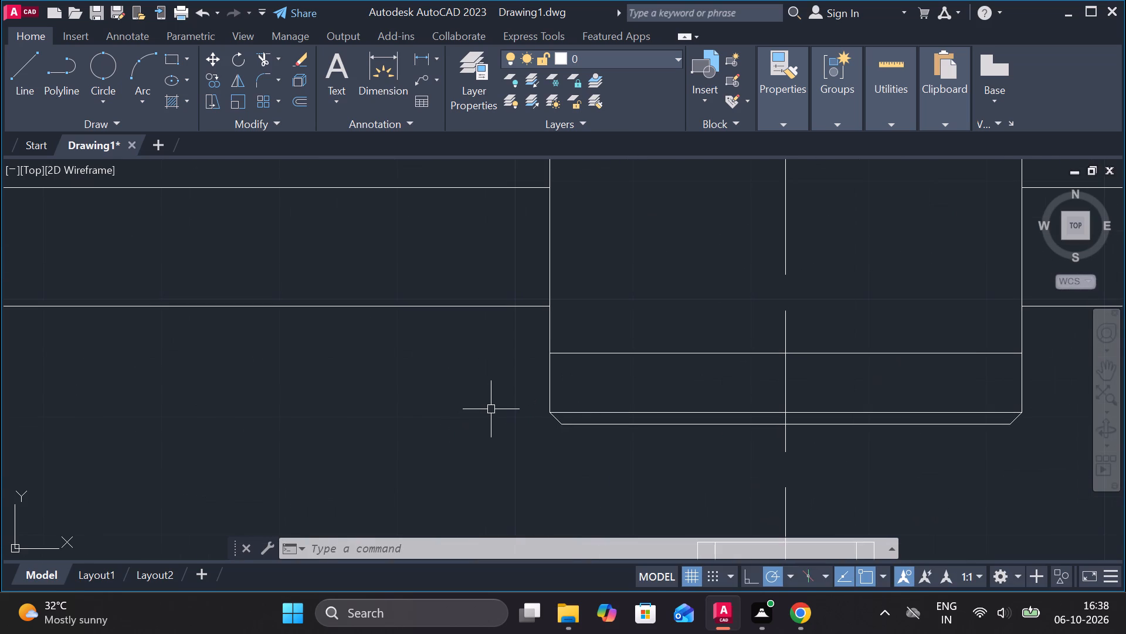
scroll(476, 409, "down", 3)
scroll(476, 409, "up", 1)
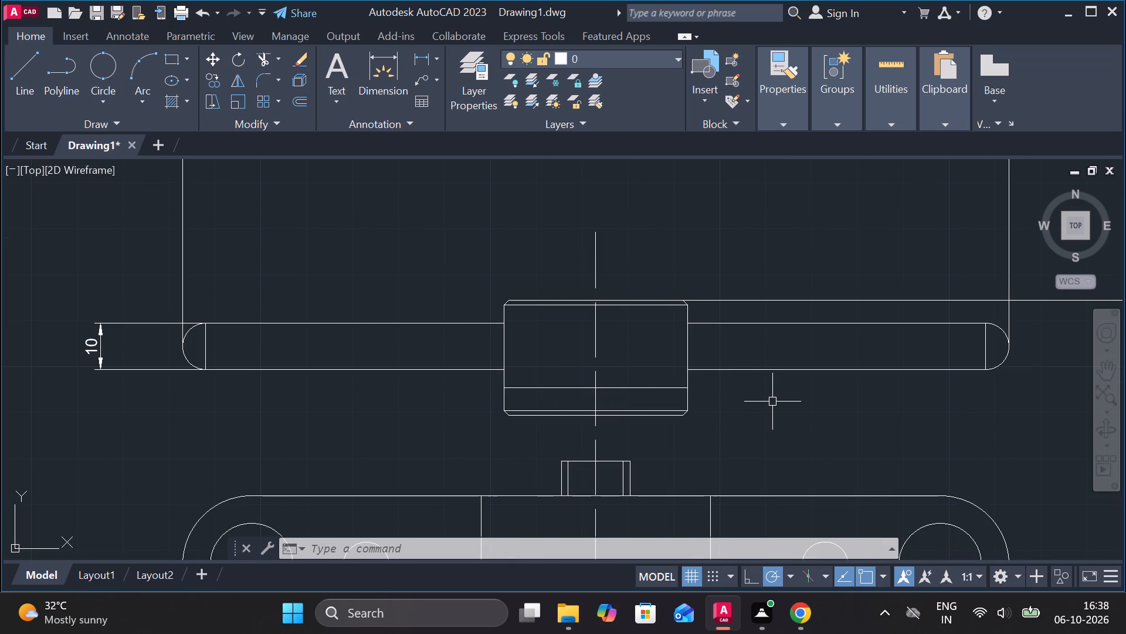
scroll(773, 402, "down", 1)
scroll(735, 402, "up", 1)
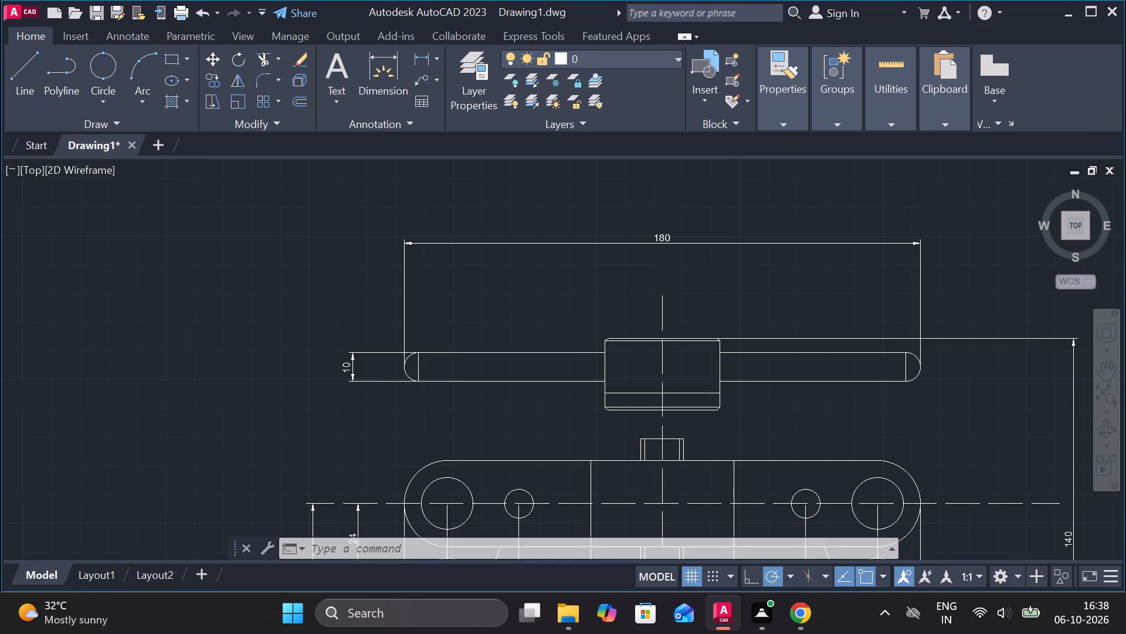
key("Escape")
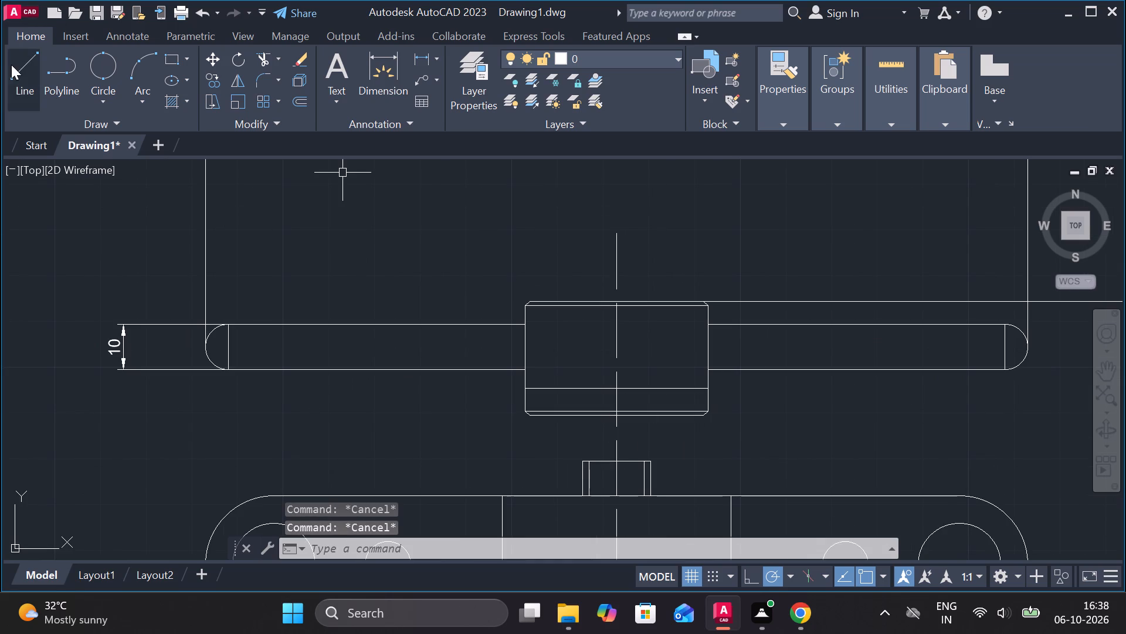
Draw a 40-long horizontal line across the head between the midpoints of its two vertical sides.
left_click(20, 76)
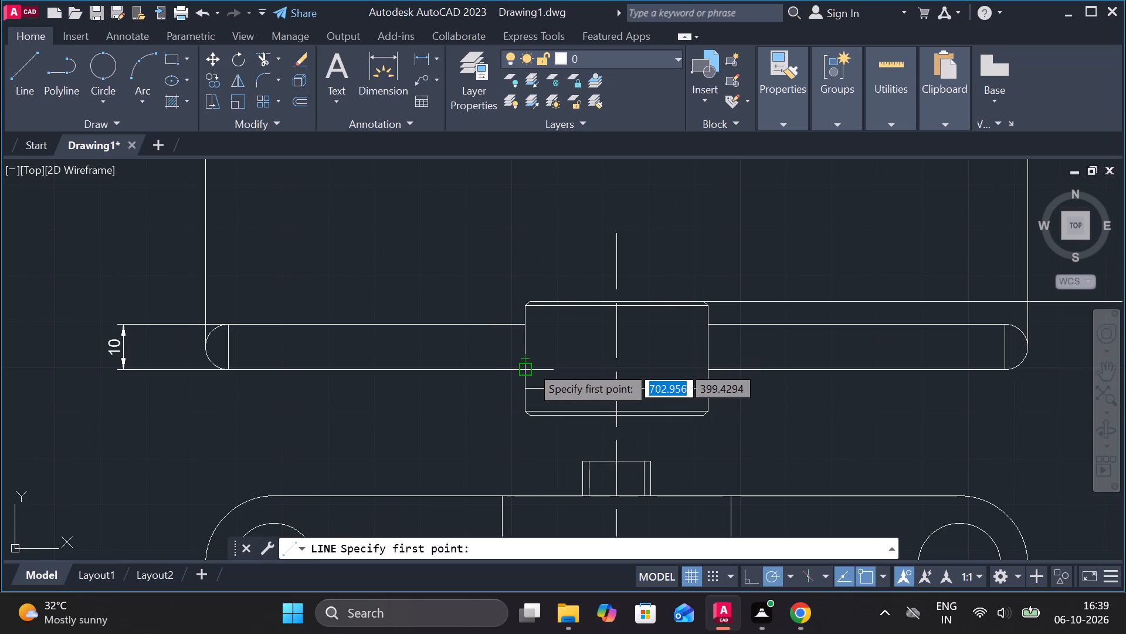
left_click(530, 355)
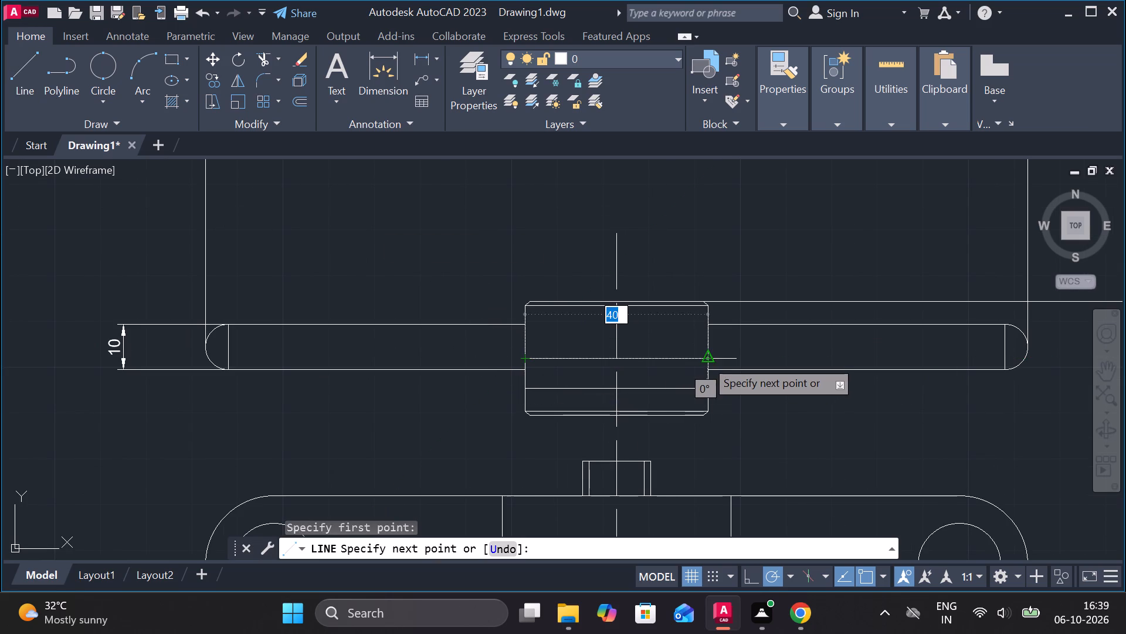
left_click(705, 359)
key("Escape")
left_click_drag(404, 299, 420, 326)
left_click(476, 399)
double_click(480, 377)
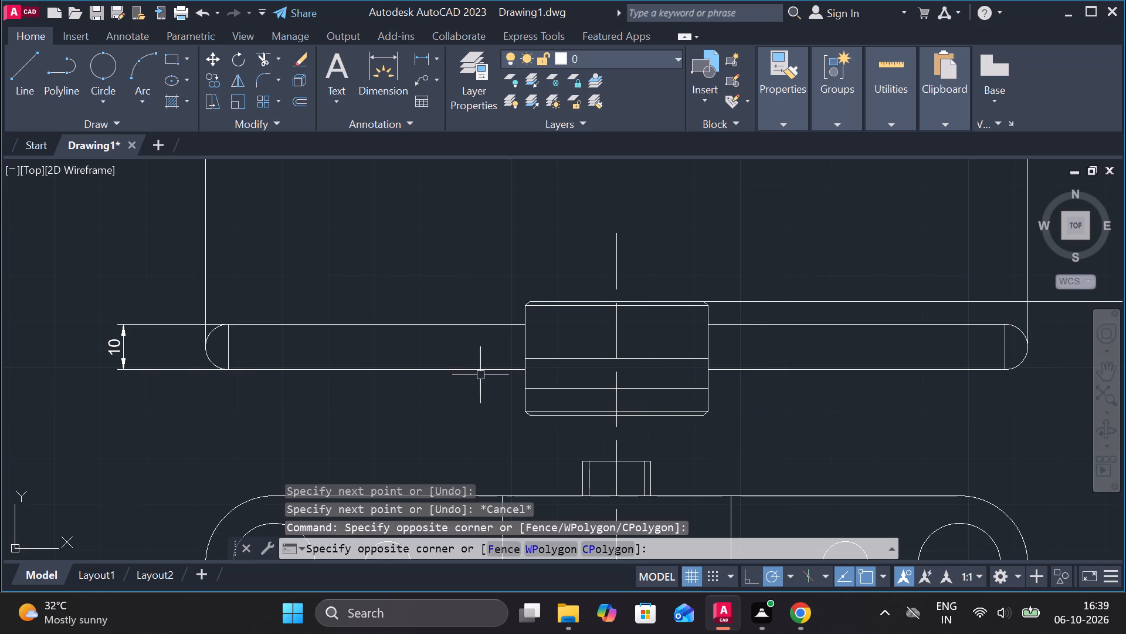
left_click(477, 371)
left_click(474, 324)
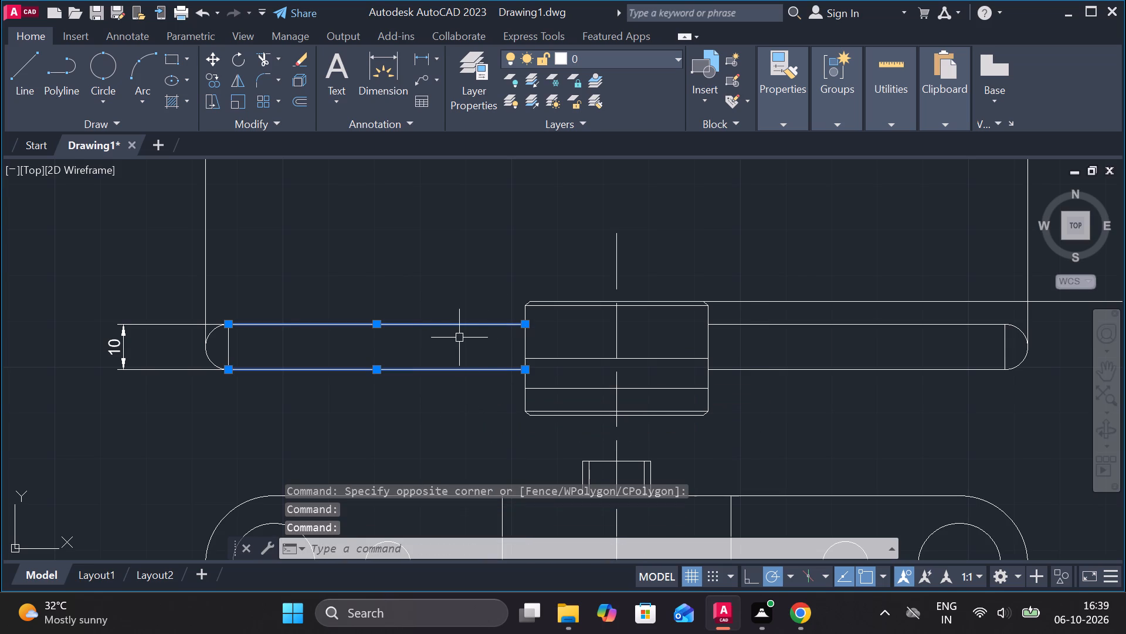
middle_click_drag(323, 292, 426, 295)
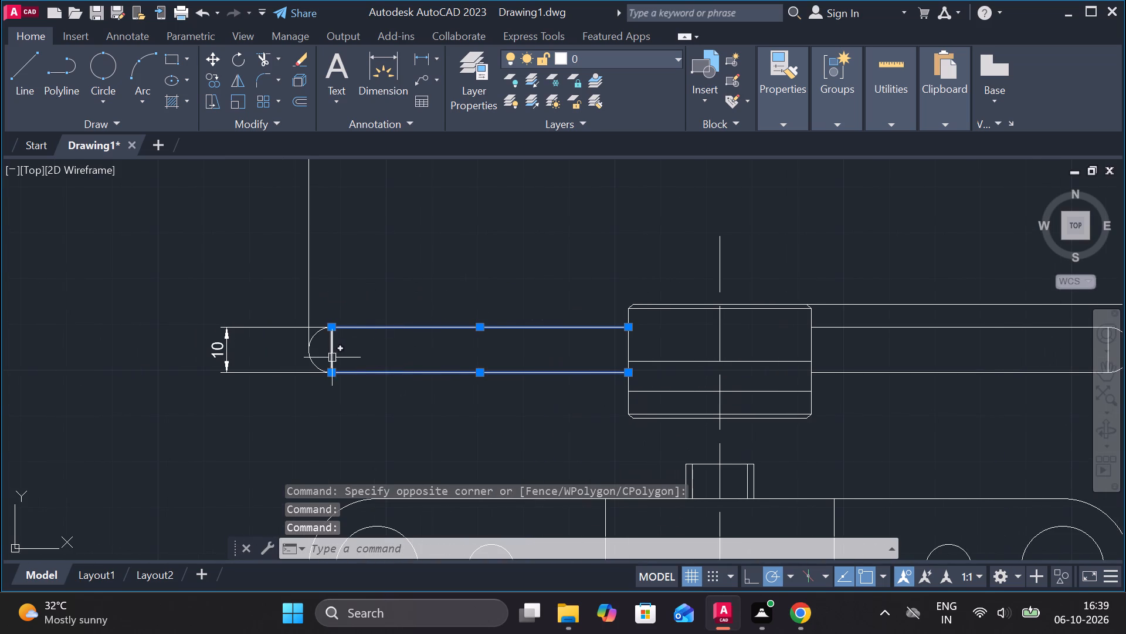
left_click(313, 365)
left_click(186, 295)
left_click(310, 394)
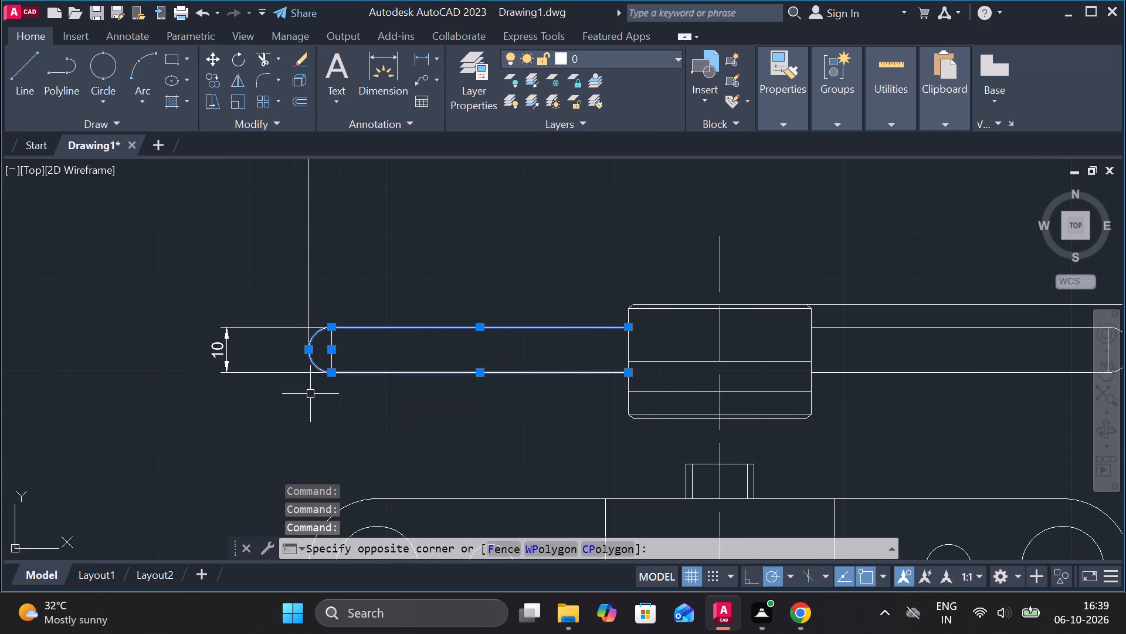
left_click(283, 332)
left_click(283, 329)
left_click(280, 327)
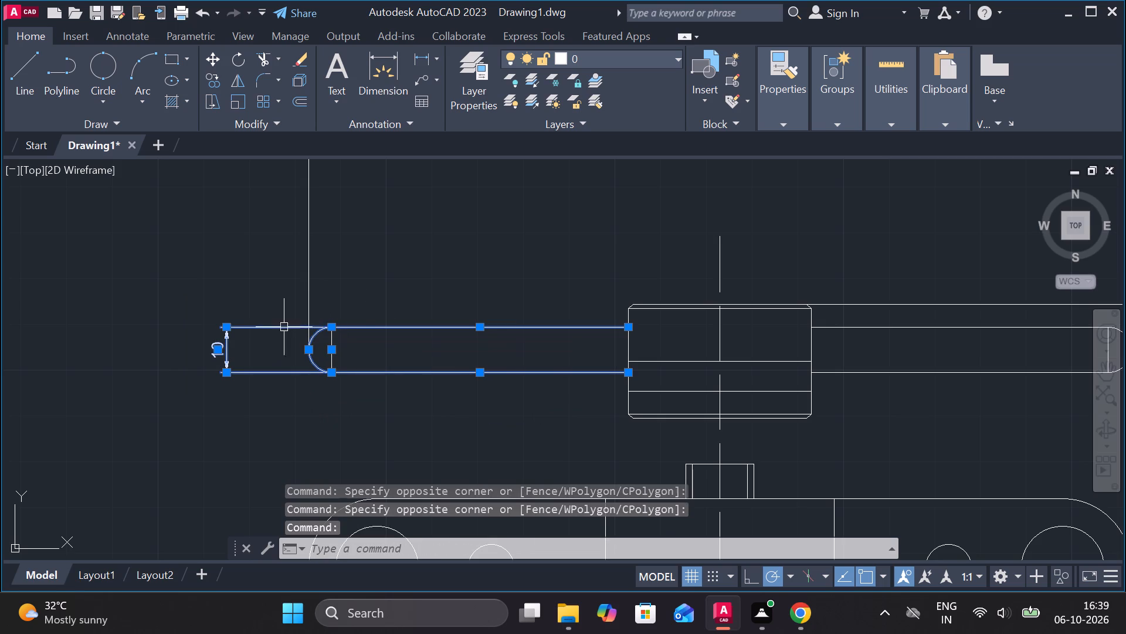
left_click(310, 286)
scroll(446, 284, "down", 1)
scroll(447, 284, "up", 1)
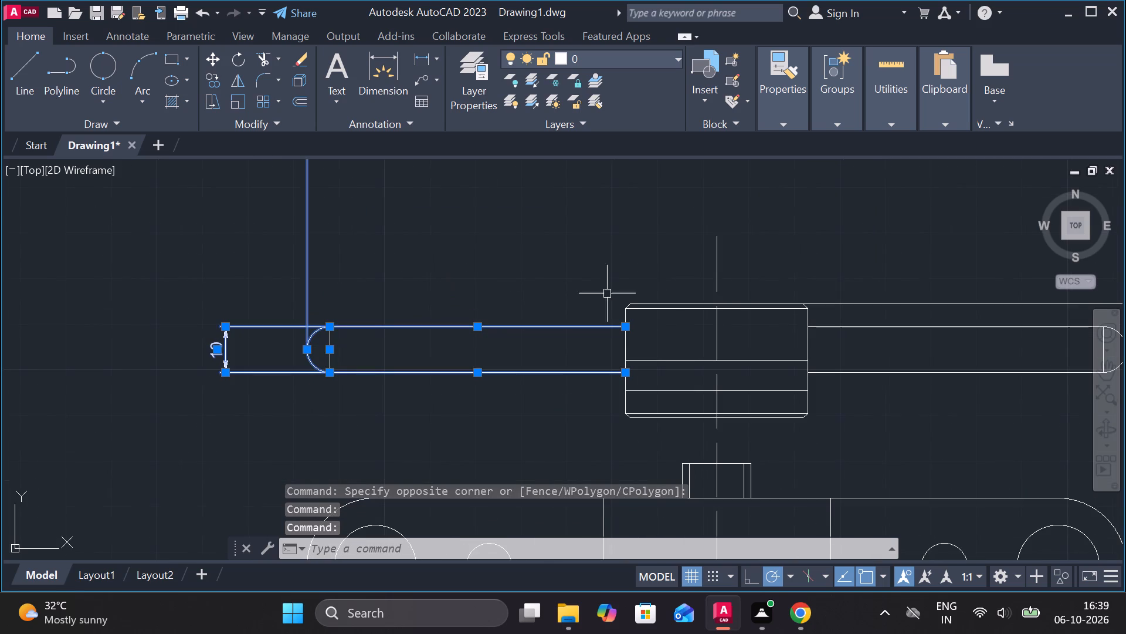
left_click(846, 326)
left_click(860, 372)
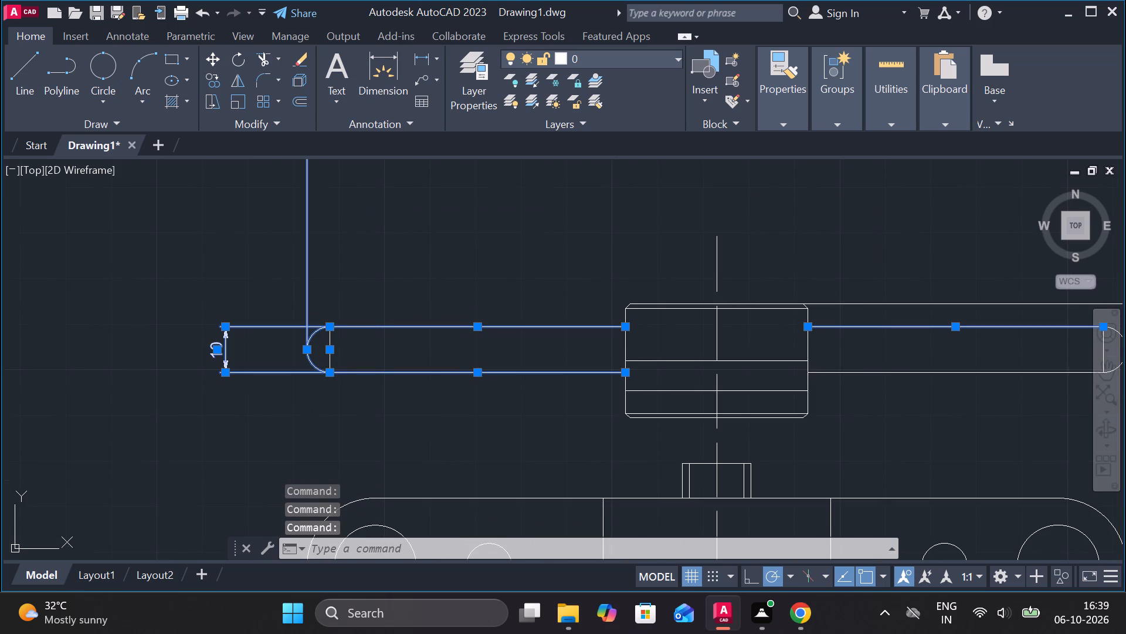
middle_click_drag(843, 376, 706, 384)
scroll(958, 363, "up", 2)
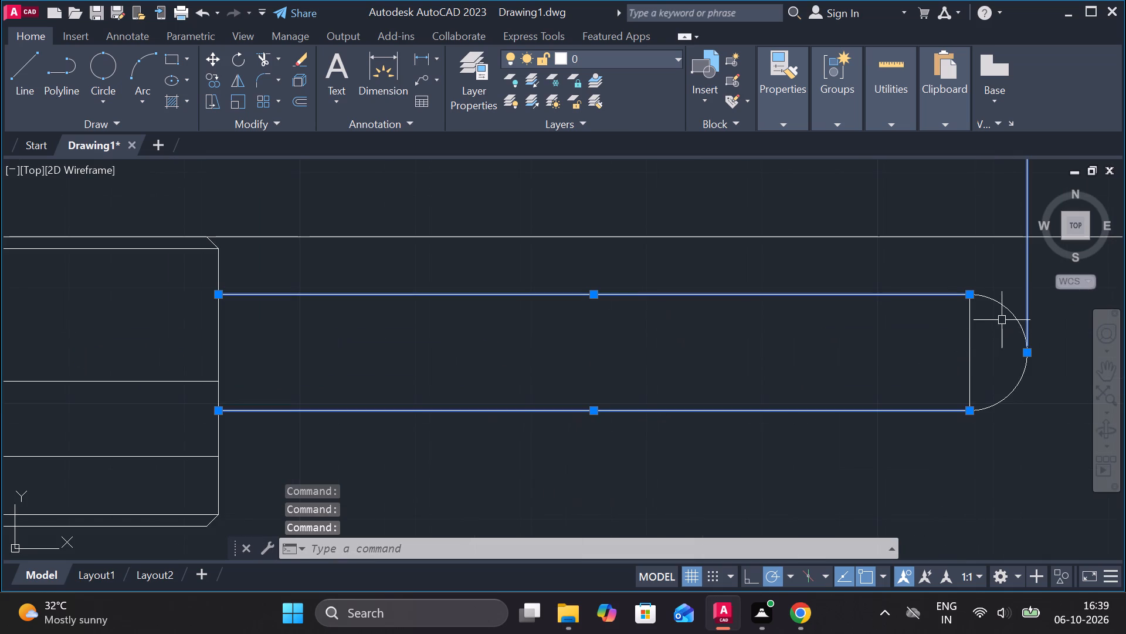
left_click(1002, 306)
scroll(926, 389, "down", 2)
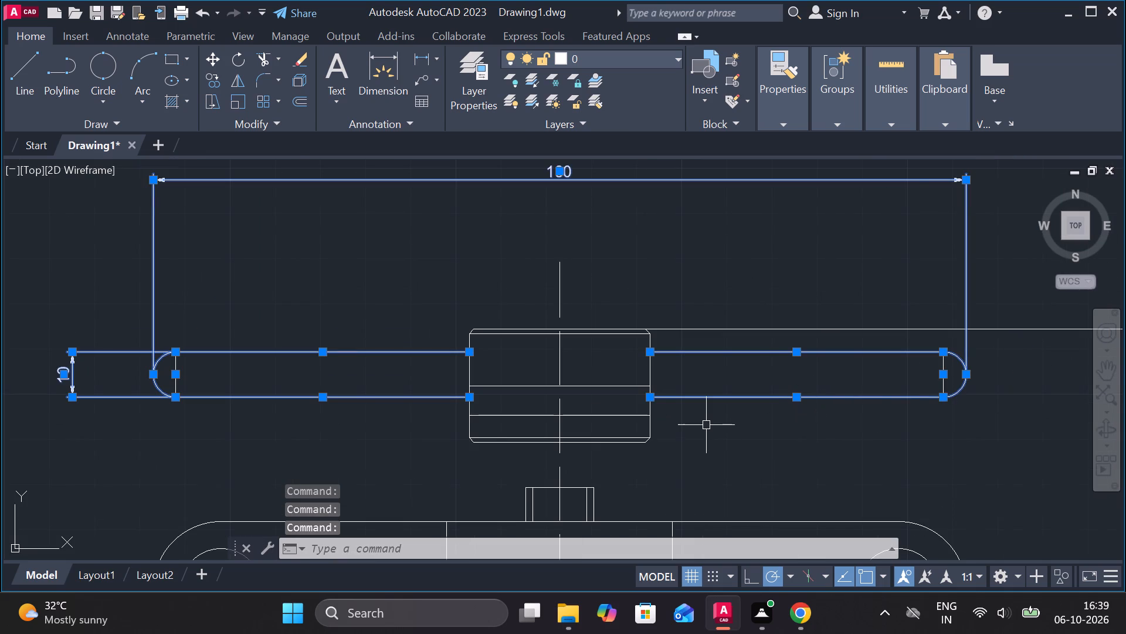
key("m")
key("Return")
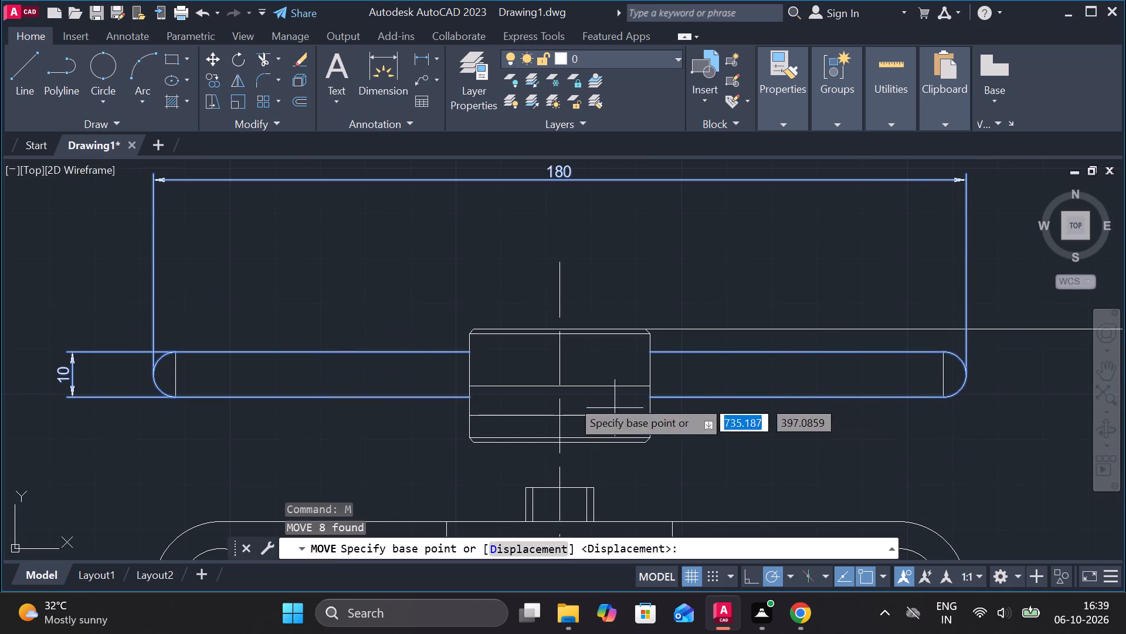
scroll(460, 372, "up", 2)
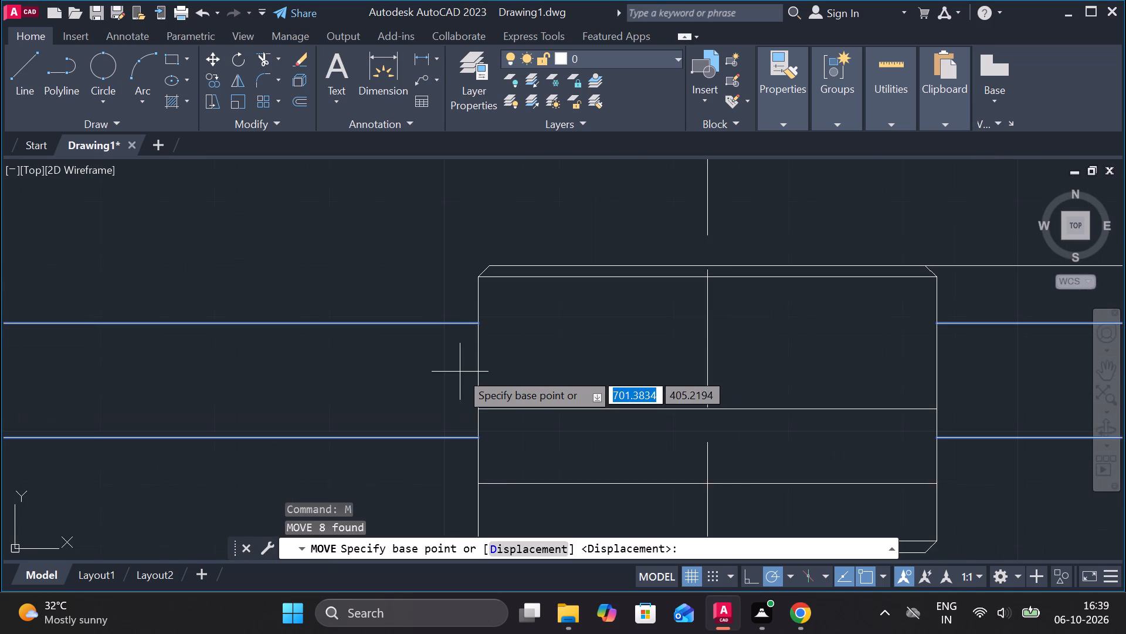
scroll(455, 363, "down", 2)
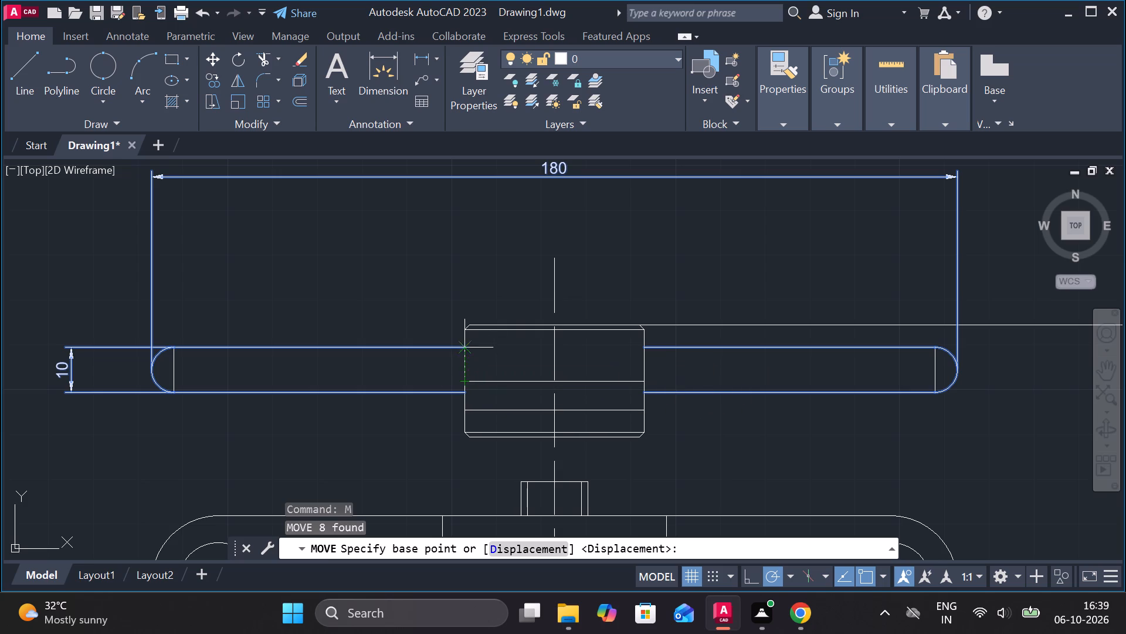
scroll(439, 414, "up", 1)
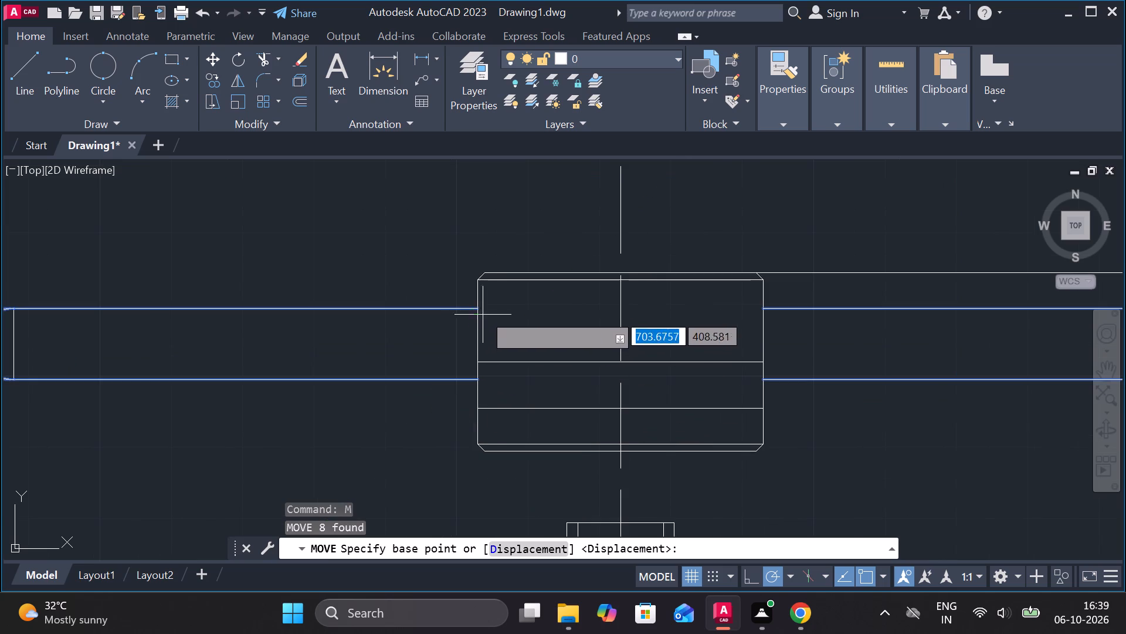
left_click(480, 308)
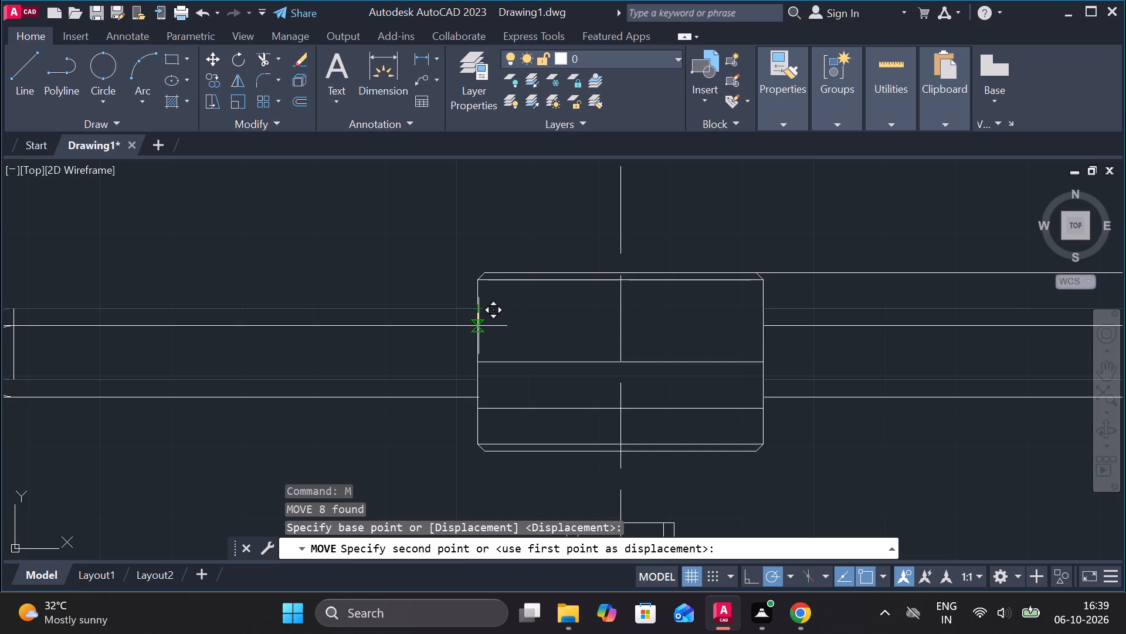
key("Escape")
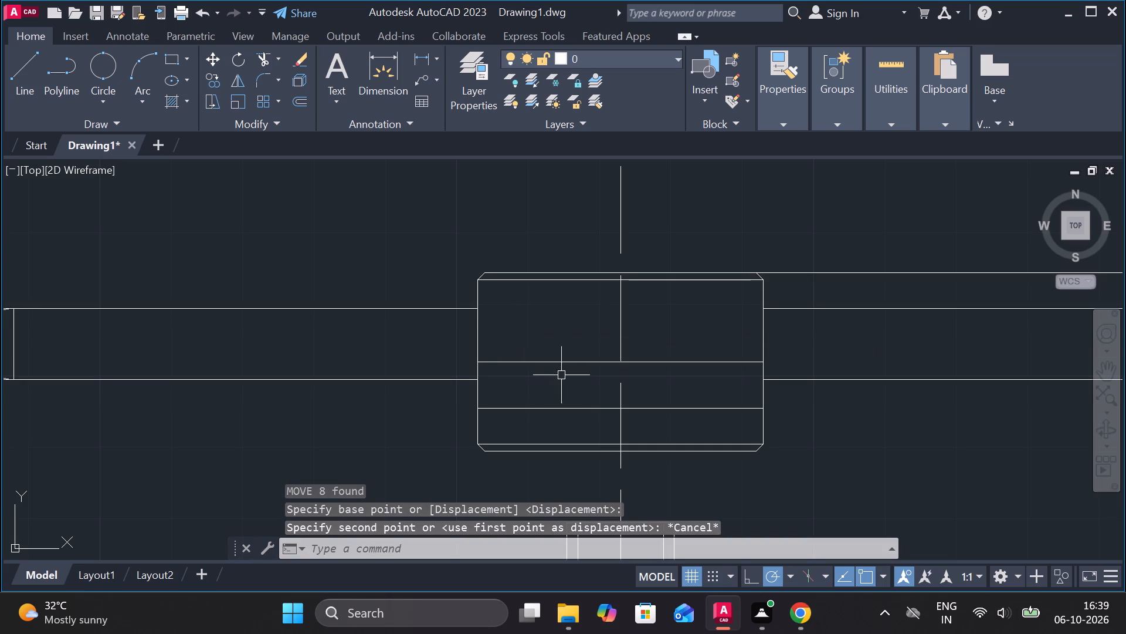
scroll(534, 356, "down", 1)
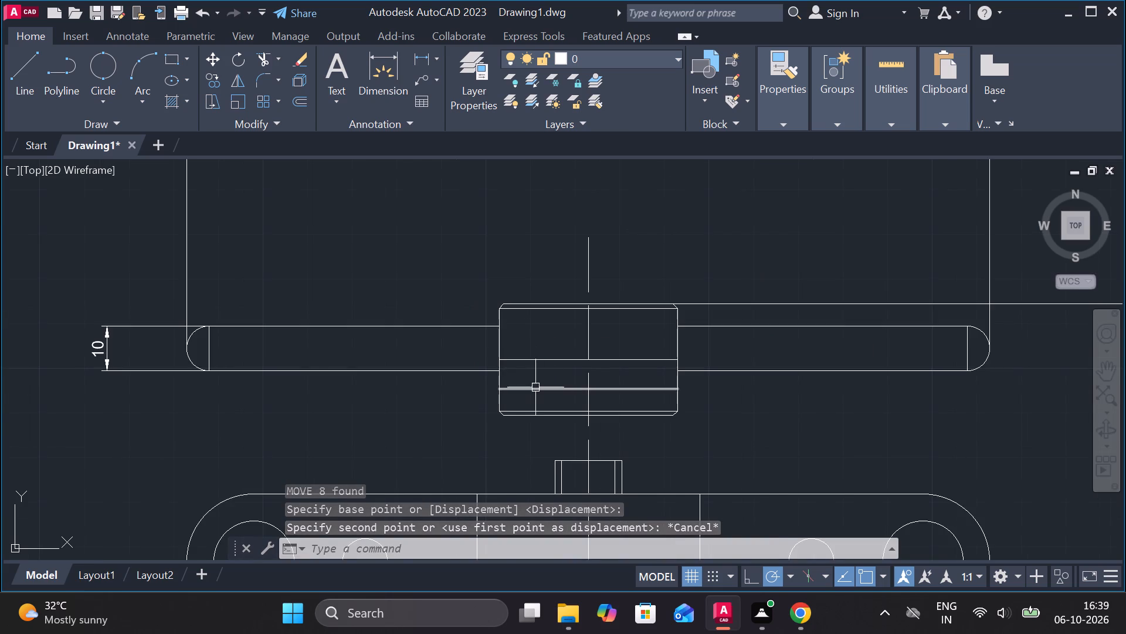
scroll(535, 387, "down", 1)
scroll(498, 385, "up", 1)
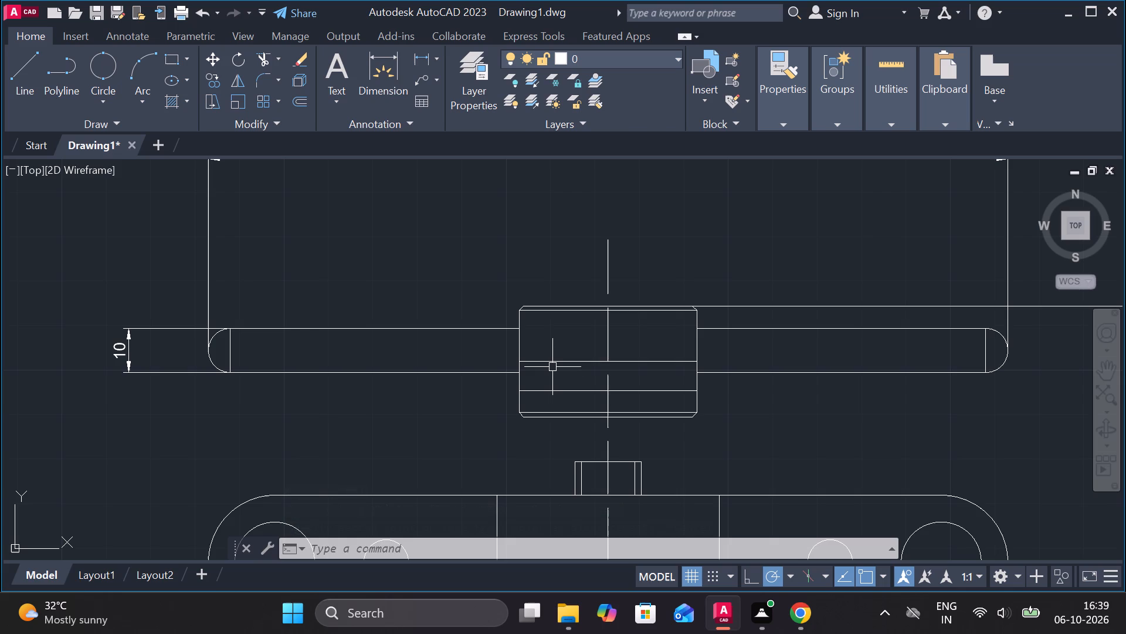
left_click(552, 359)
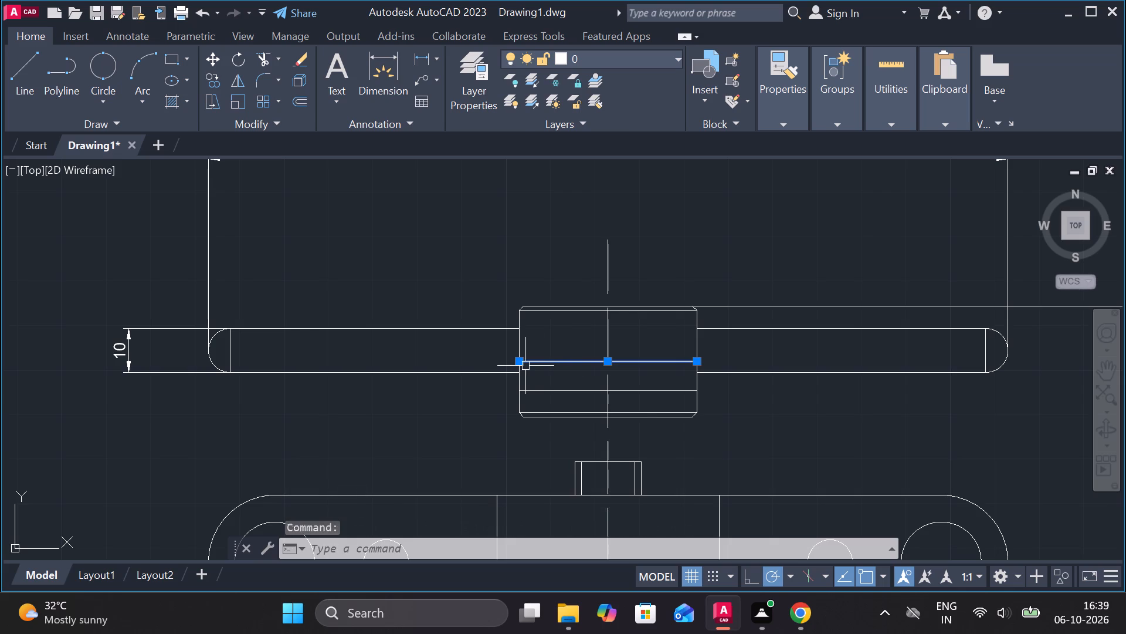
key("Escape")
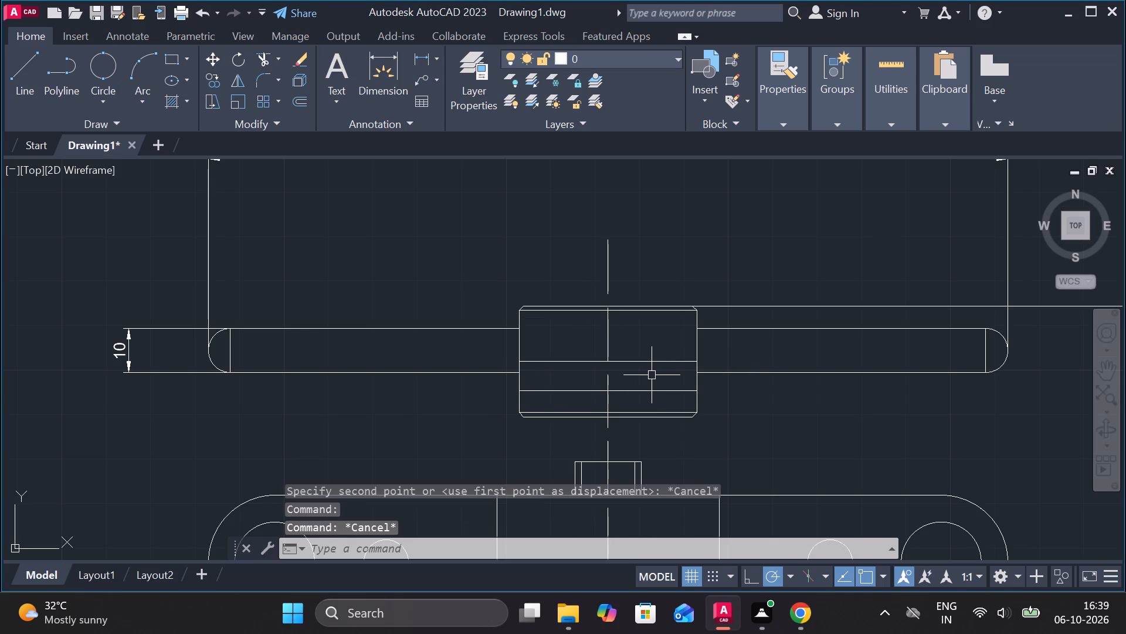
Erase the four horizontal handle lines, the upper and lower edges on both sides of the head.
left_click(463, 395)
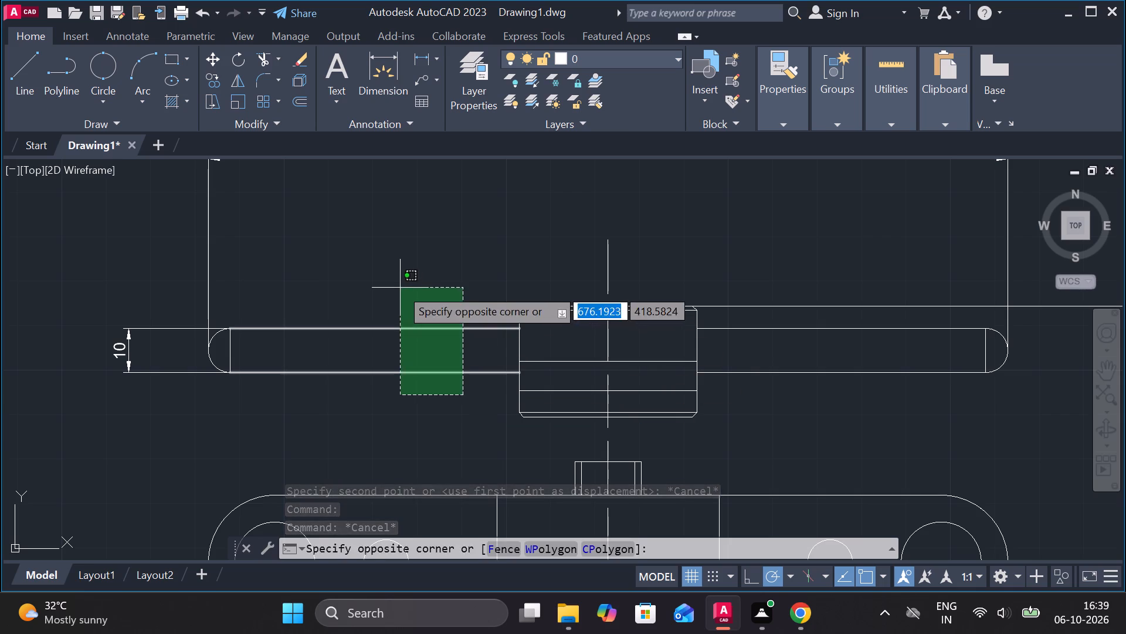
left_click(400, 288)
left_click(907, 388)
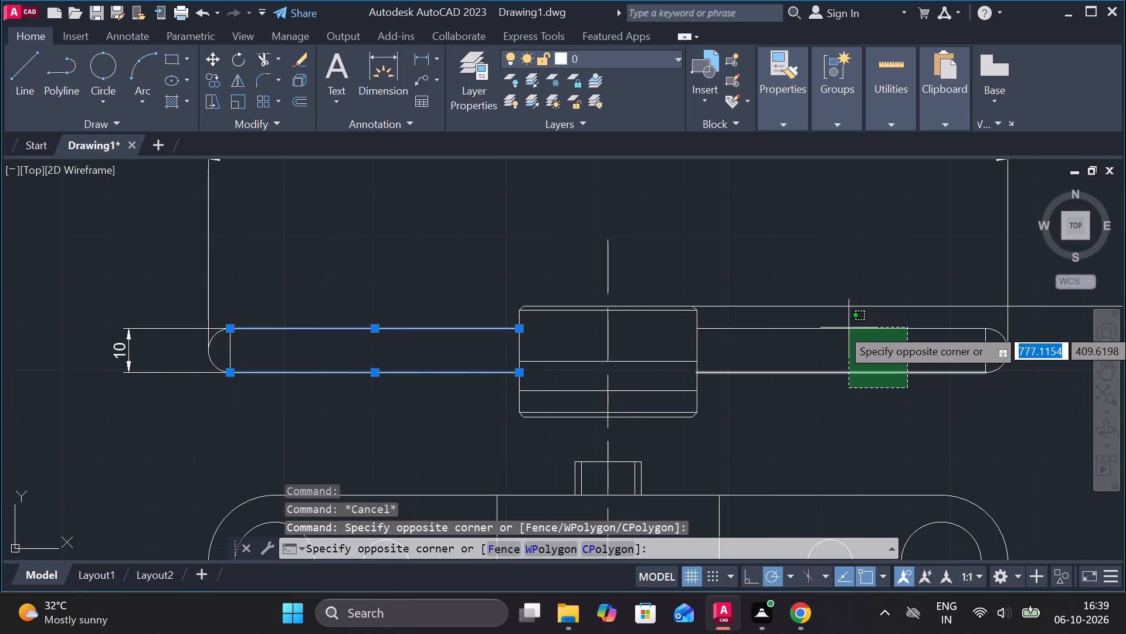
left_click(847, 323)
key("e")
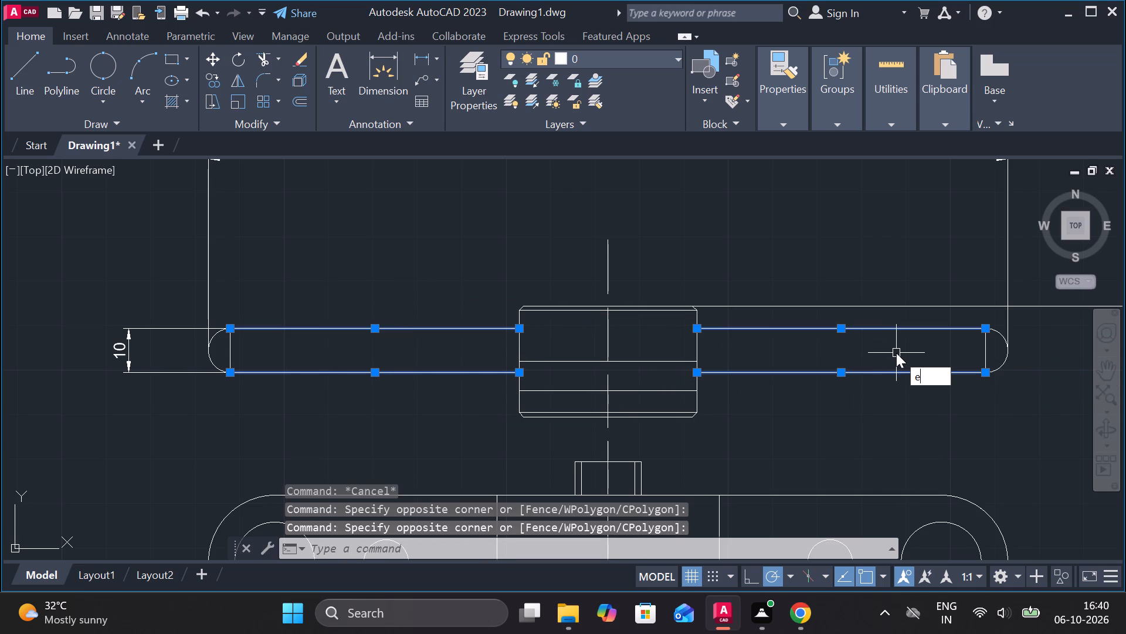
key("Return")
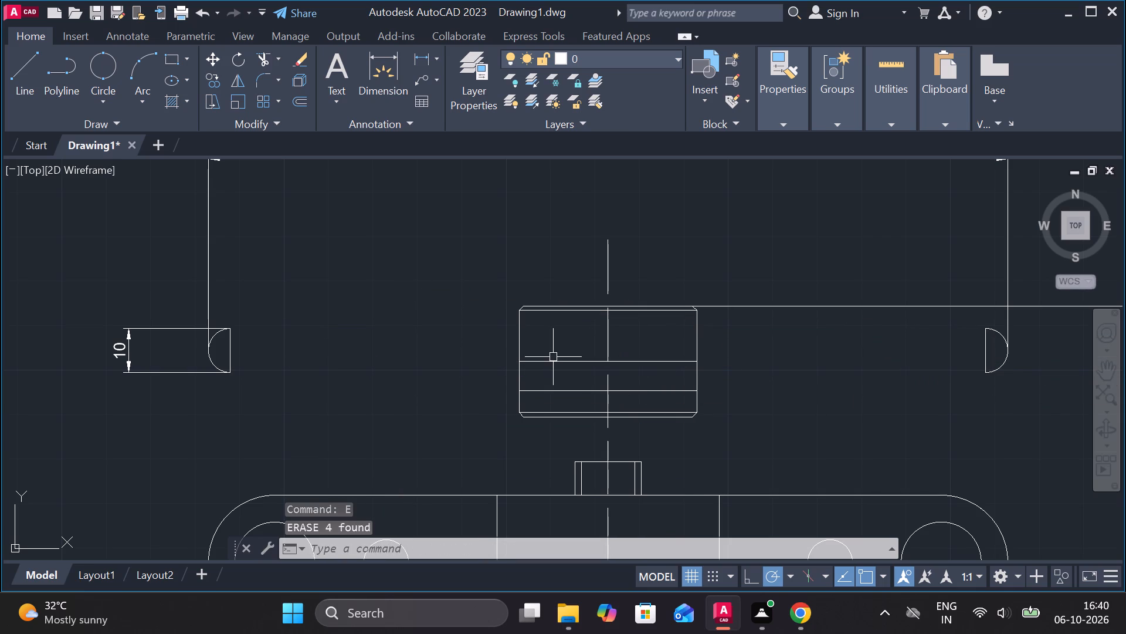
Lengthen the head's mid-height line both ways past the handle's rounded ends, about 82 beyond the head's right side.
left_click(553, 358)
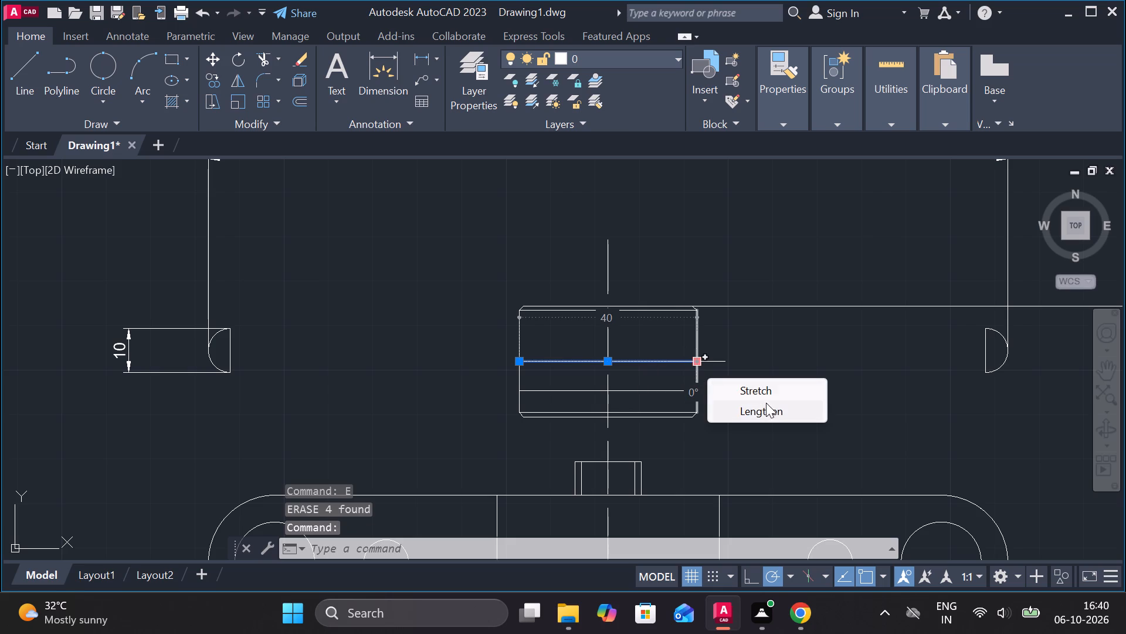
left_click(767, 404)
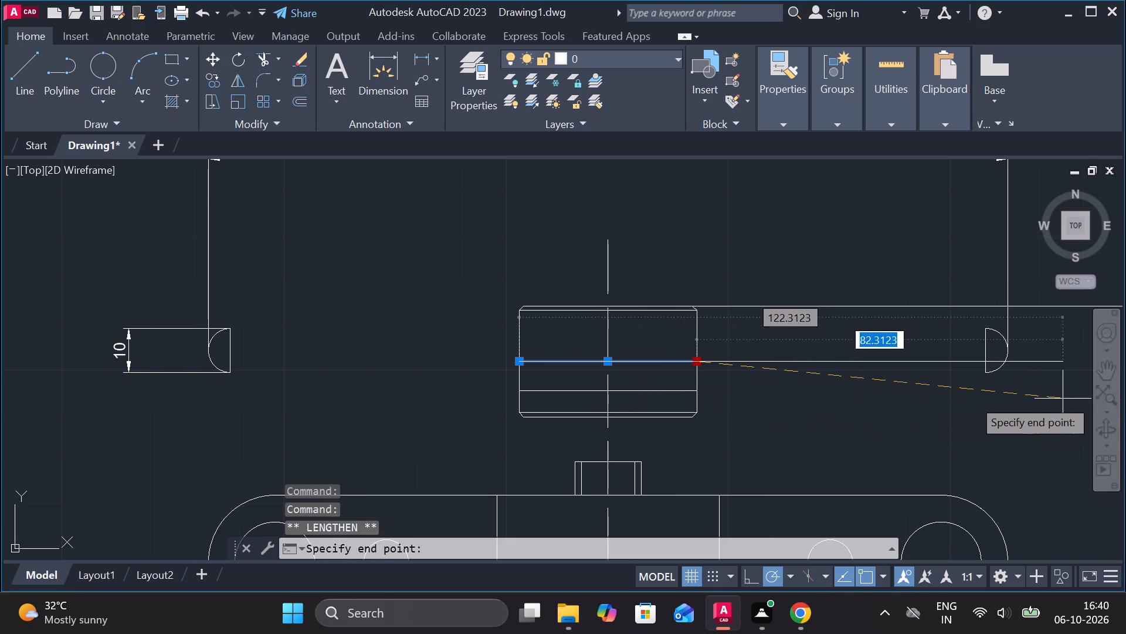
left_click(1063, 399)
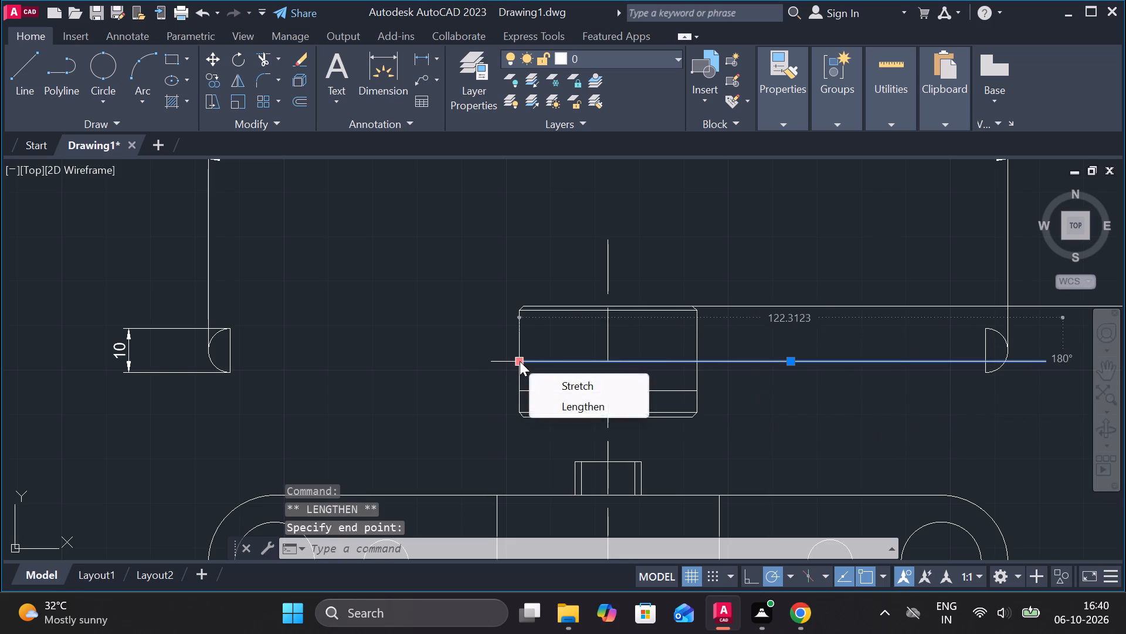
left_click(561, 410)
left_click(156, 380)
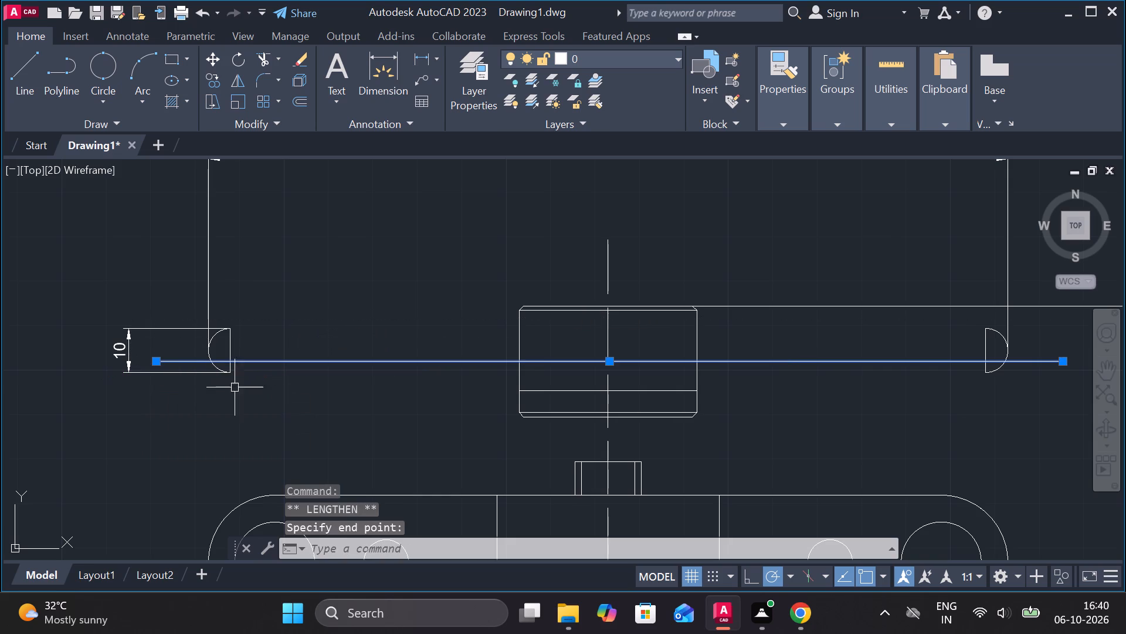
key("Escape")
Move the handle's left semicircular end, arc and vertical line, so its vertical line's midpoint lies on the lengthened horizontal line.
middle_click_drag(304, 384, 394, 389)
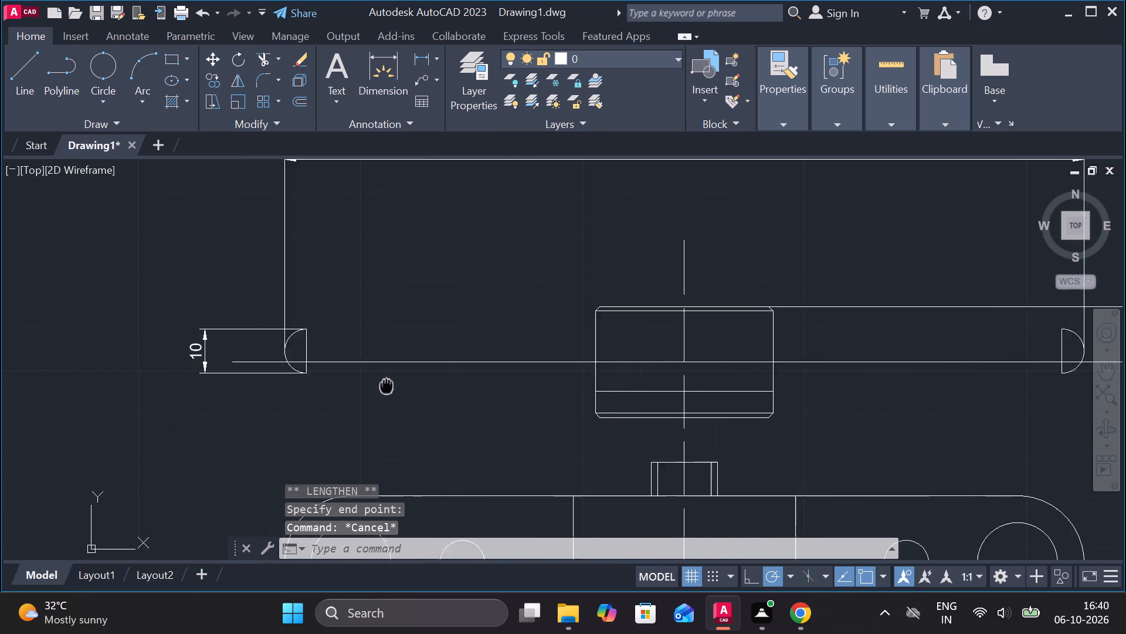
middle_click_drag(394, 389, 399, 390)
left_click(324, 348)
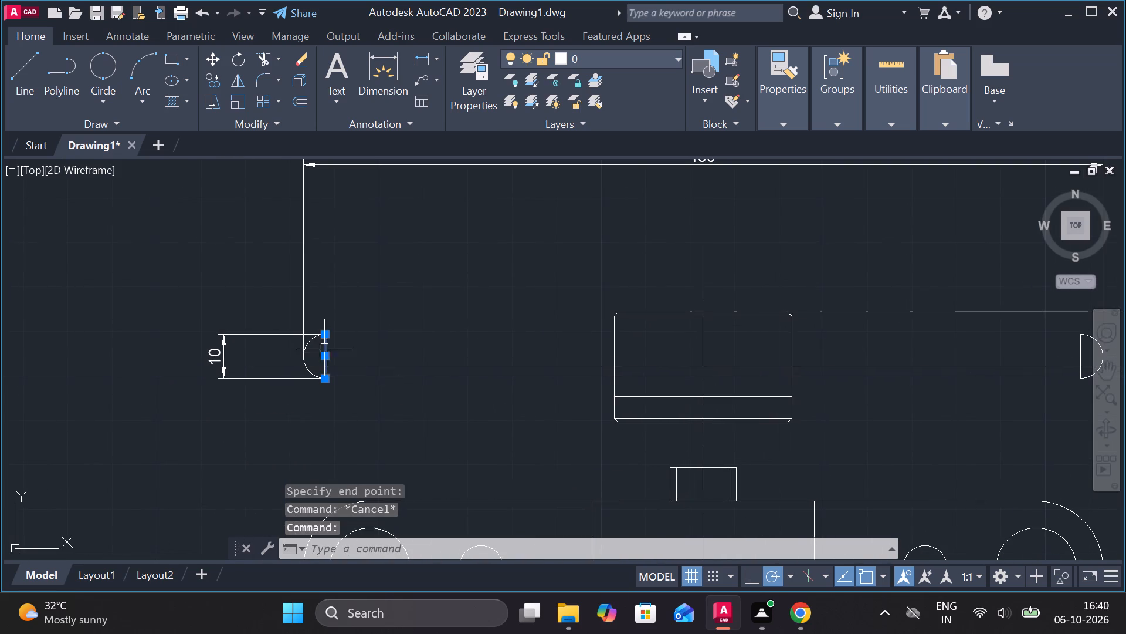
scroll(333, 355, "up", 2)
left_click(274, 320)
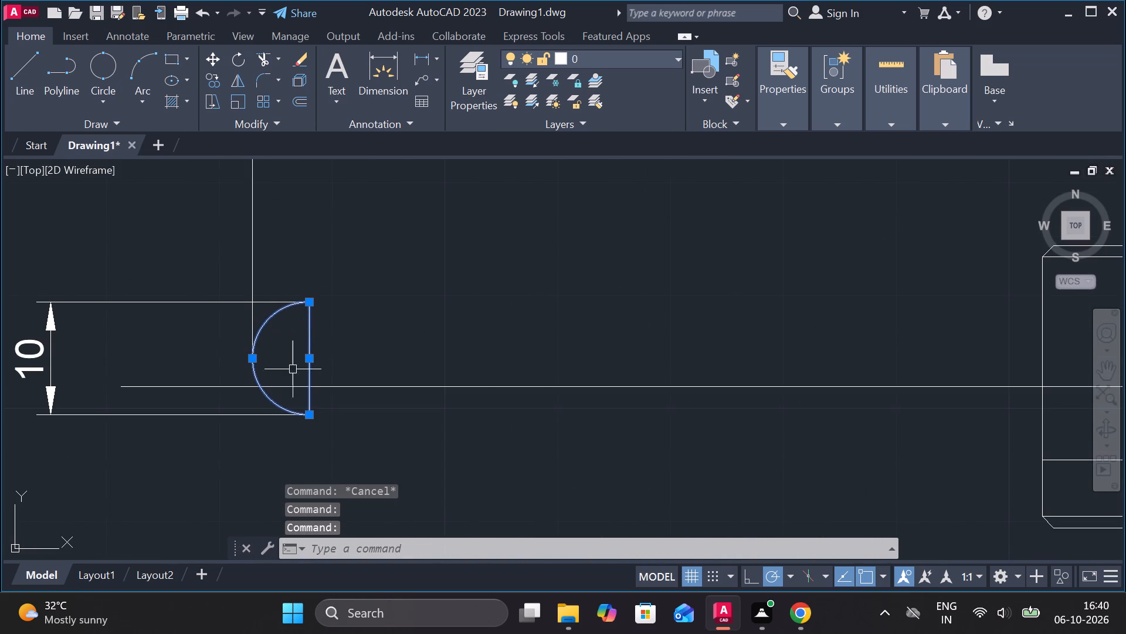
left_click(277, 404)
left_click(279, 406)
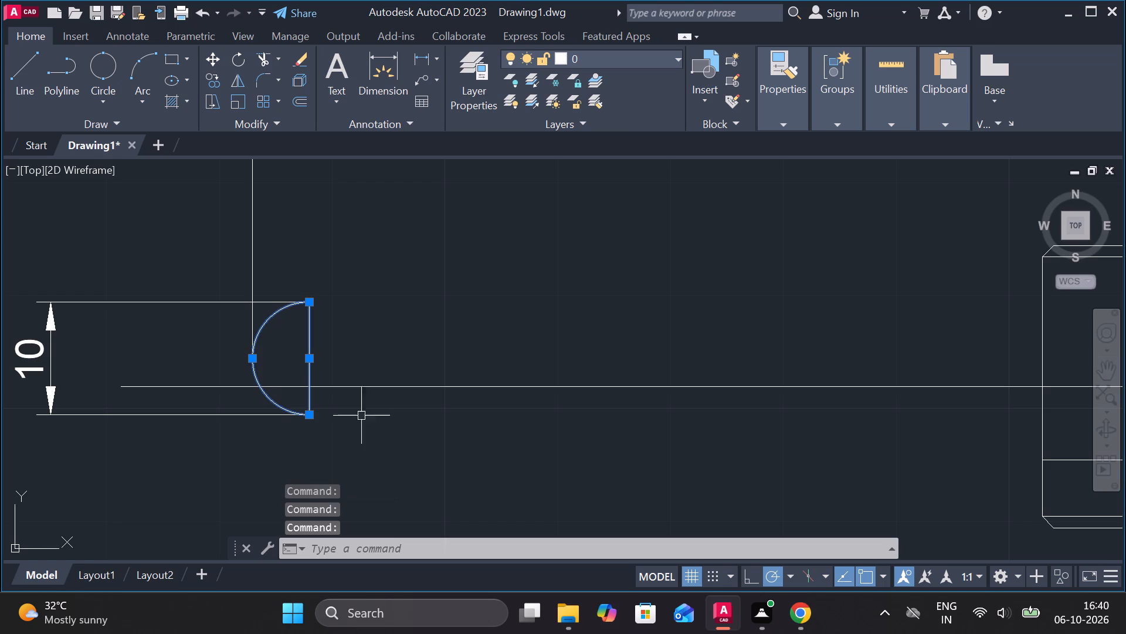
key("m")
key("Return")
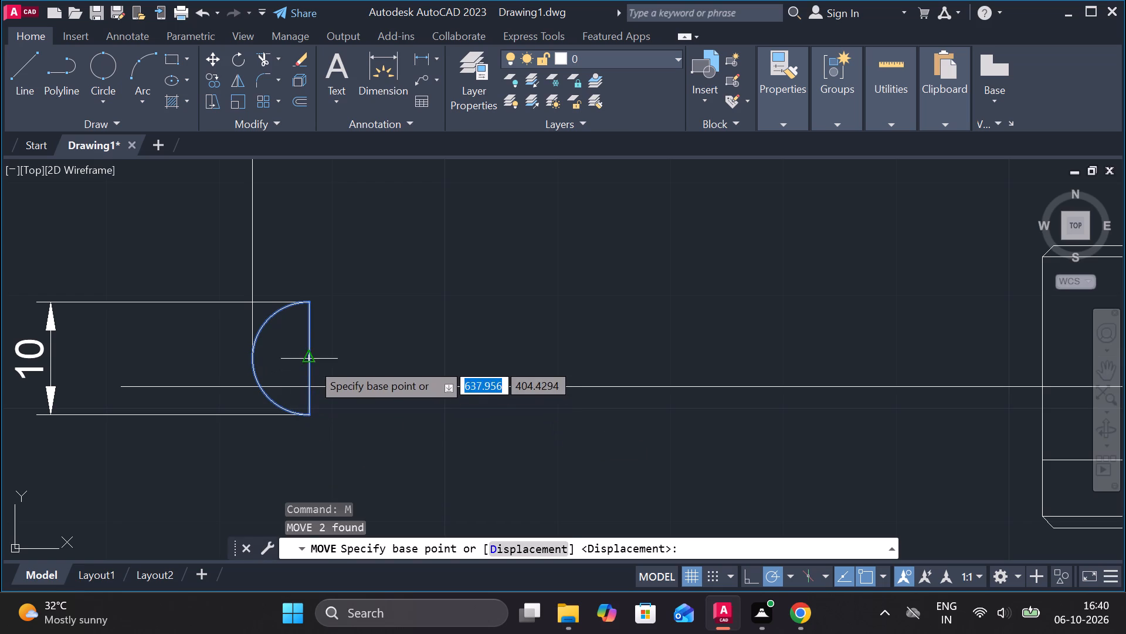
left_click(311, 361)
left_click(310, 383)
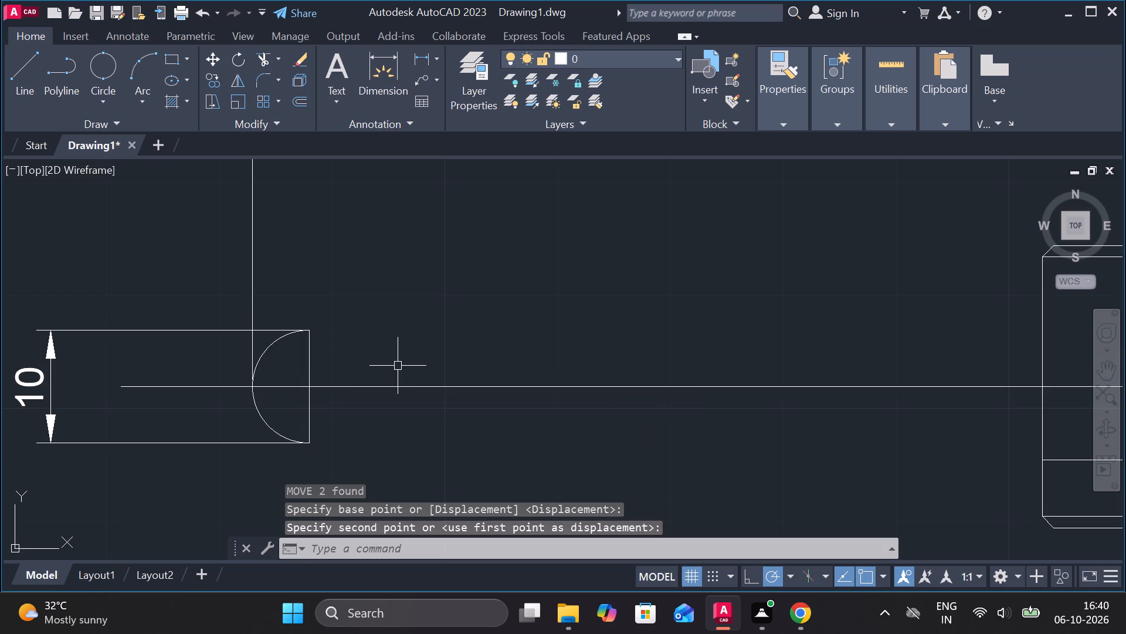
Move the handle's right semicircular end, arc and vertical line, so its vertical line's midpoint lies on the lengthened horizontal line.
scroll(450, 403, "down", 3)
scroll(498, 429, "up", 1)
middle_click_drag(464, 429, 308, 417)
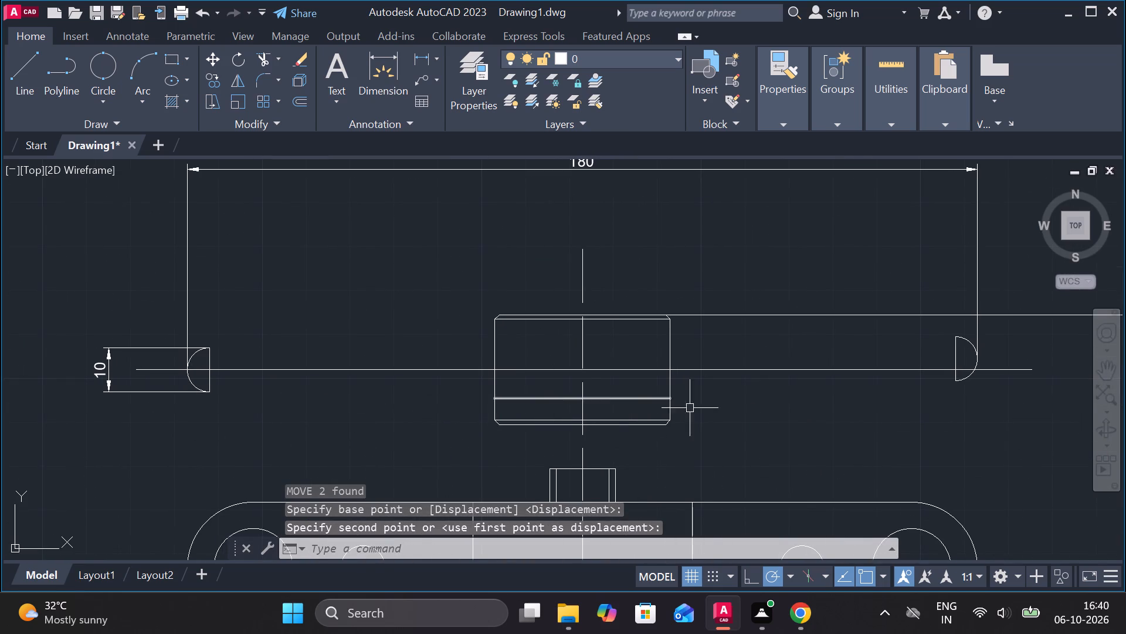
left_click_drag(978, 408, 972, 401)
left_click(947, 331)
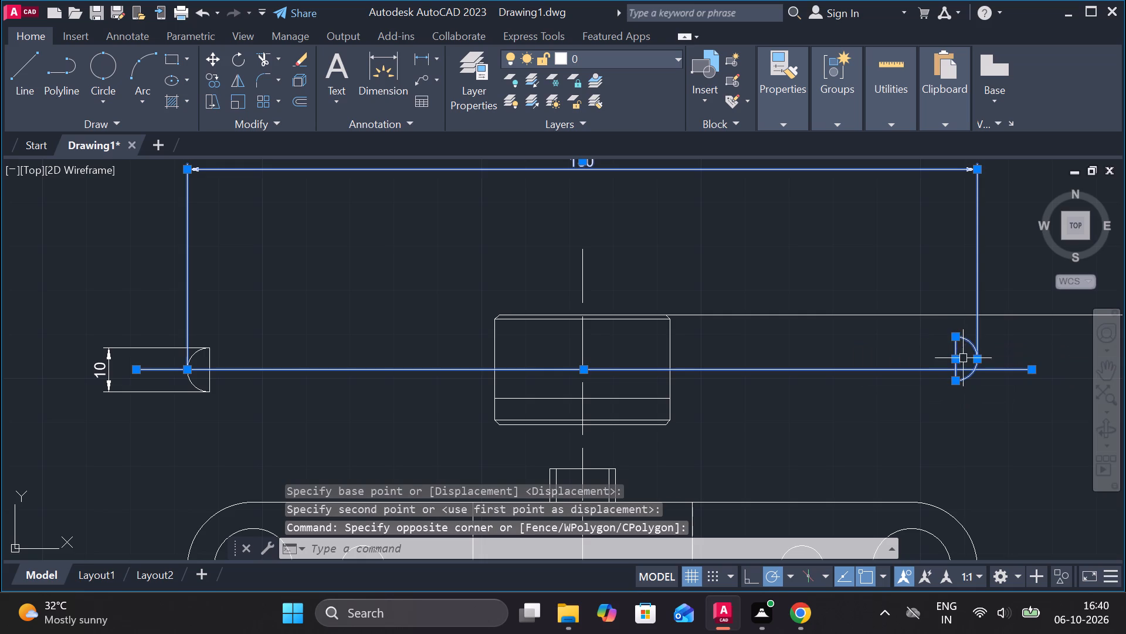
key("Escape")
left_click(958, 355)
left_click(966, 341)
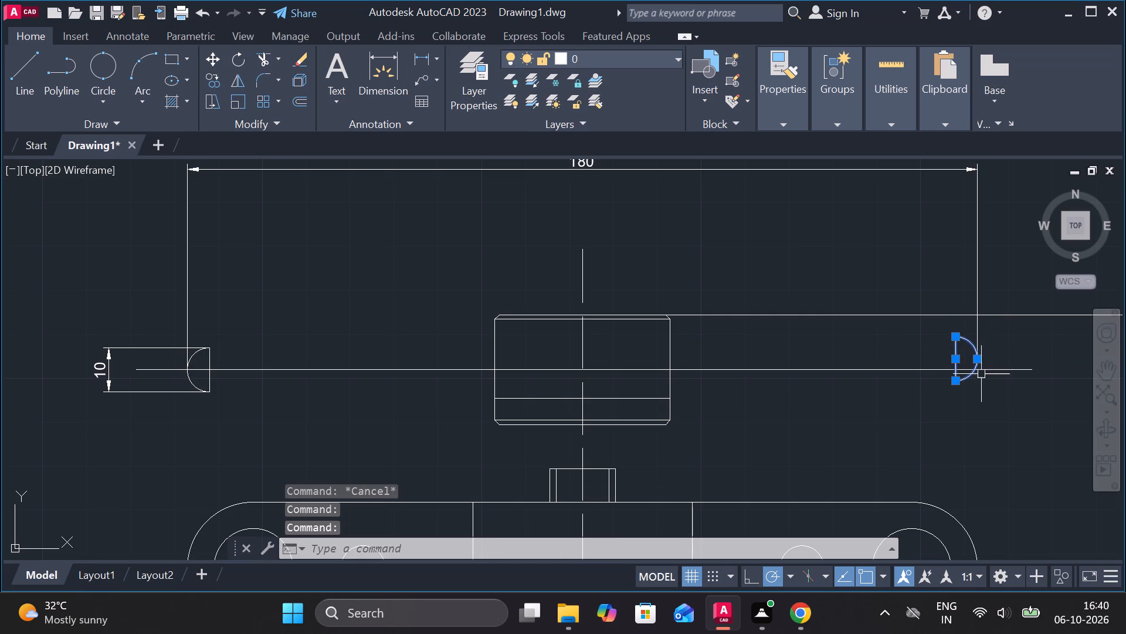
key("m")
key("Return")
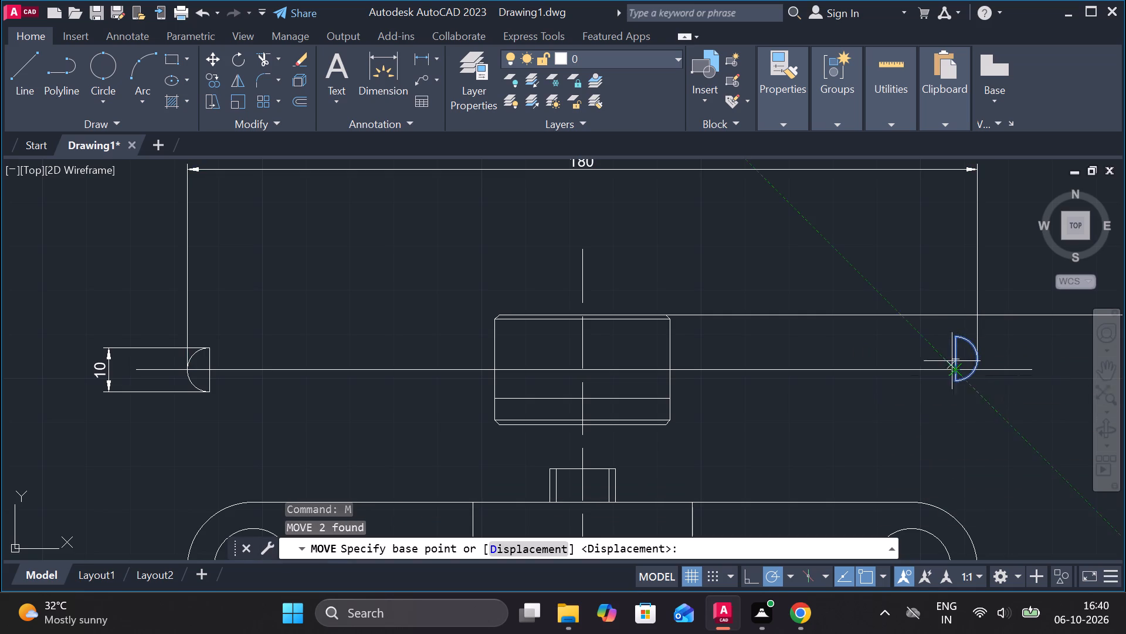
left_click(952, 359)
scroll(952, 359, "up", 2)
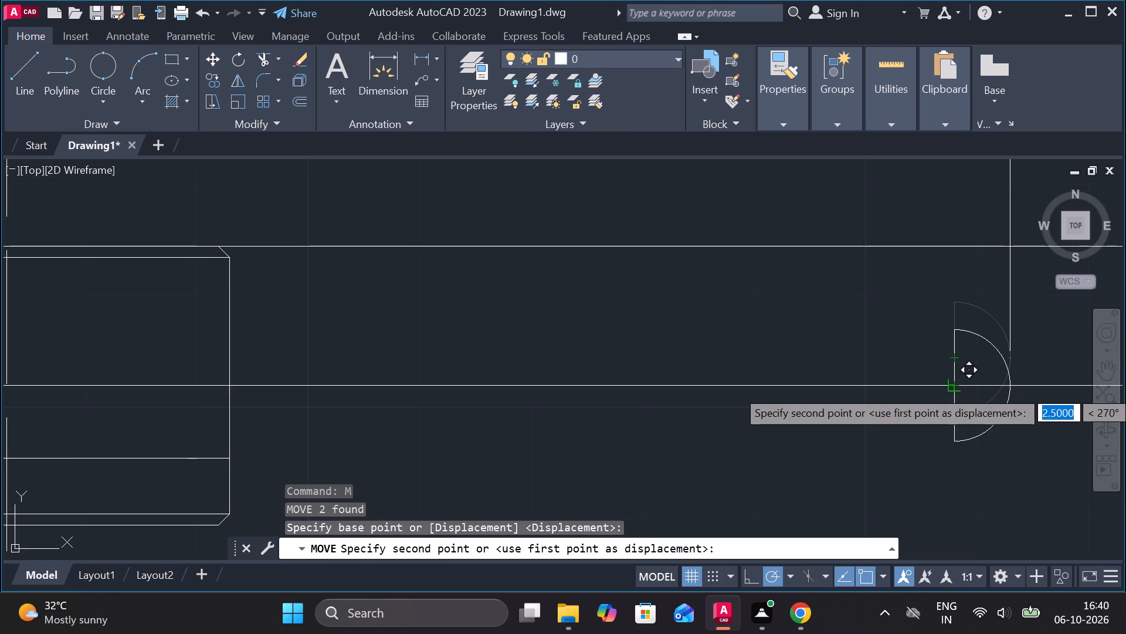
left_click(953, 389)
Draw the handle's upper and lower horizontal edges between the corresponding endpoints of its two rounded ends.
scroll(813, 376, "down", 1)
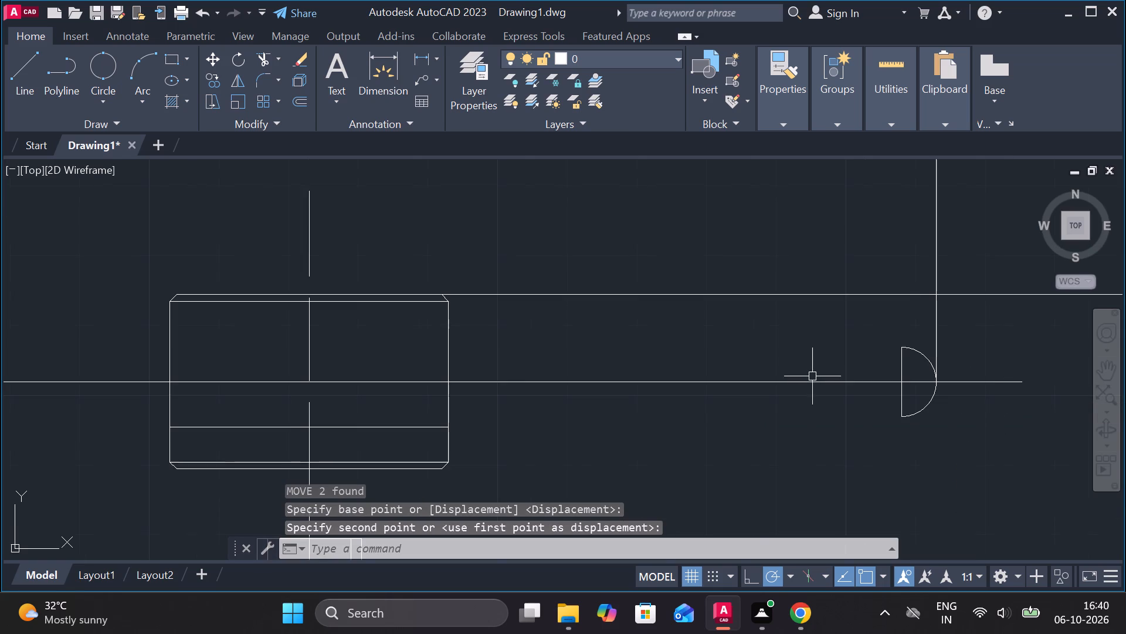
scroll(486, 352, "down", 1)
middle_click_drag(551, 390, 728, 414)
key("Escape")
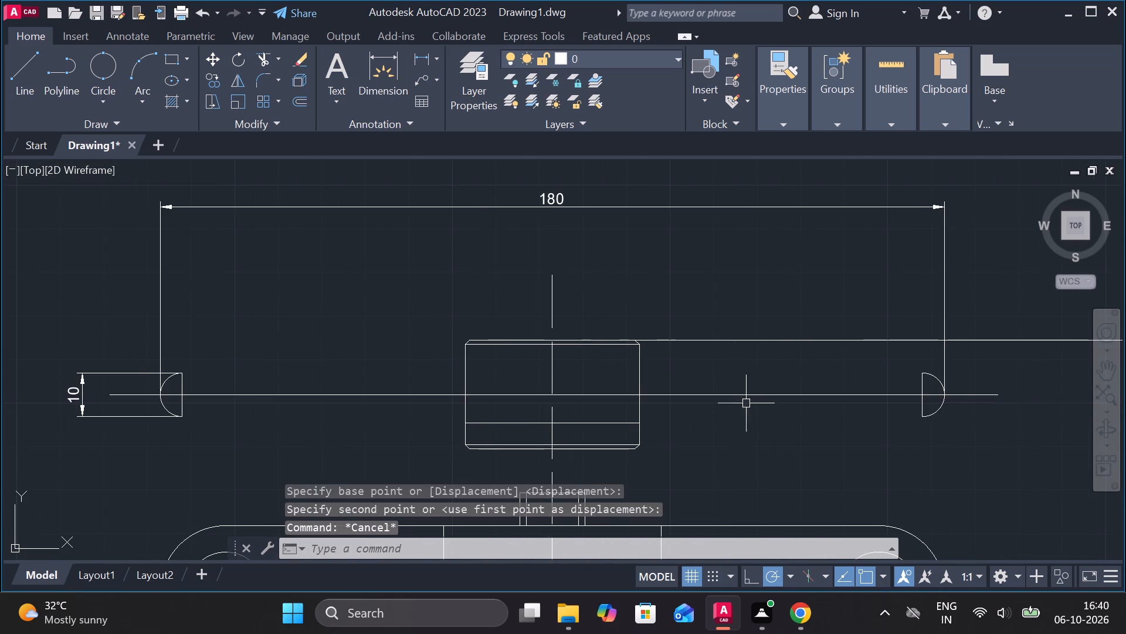
key("l")
key("Return")
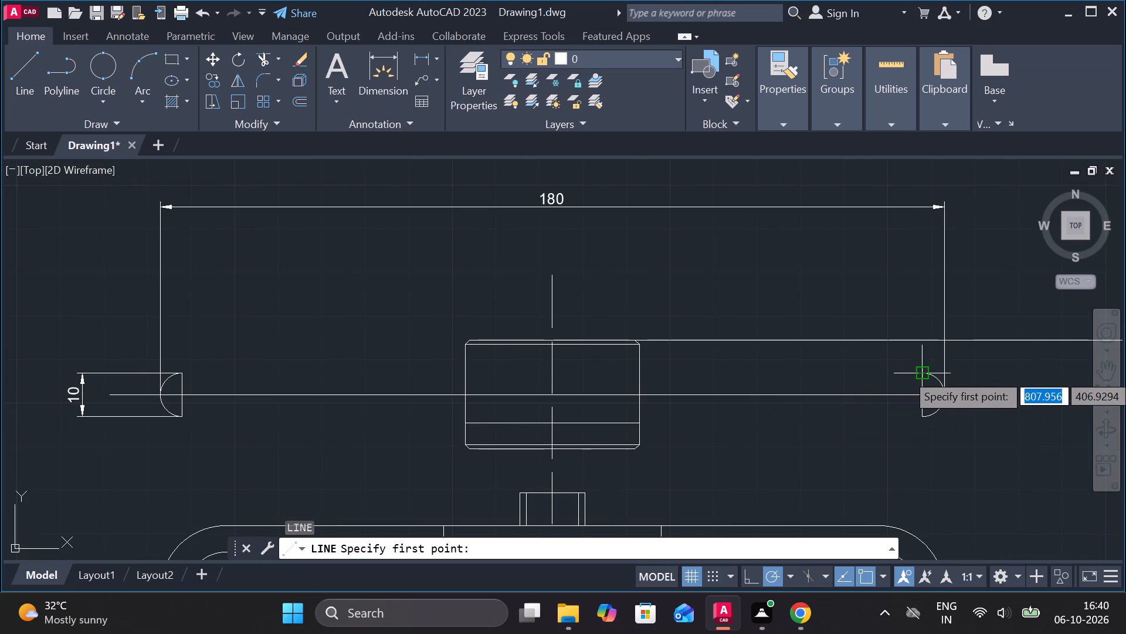
left_click(921, 373)
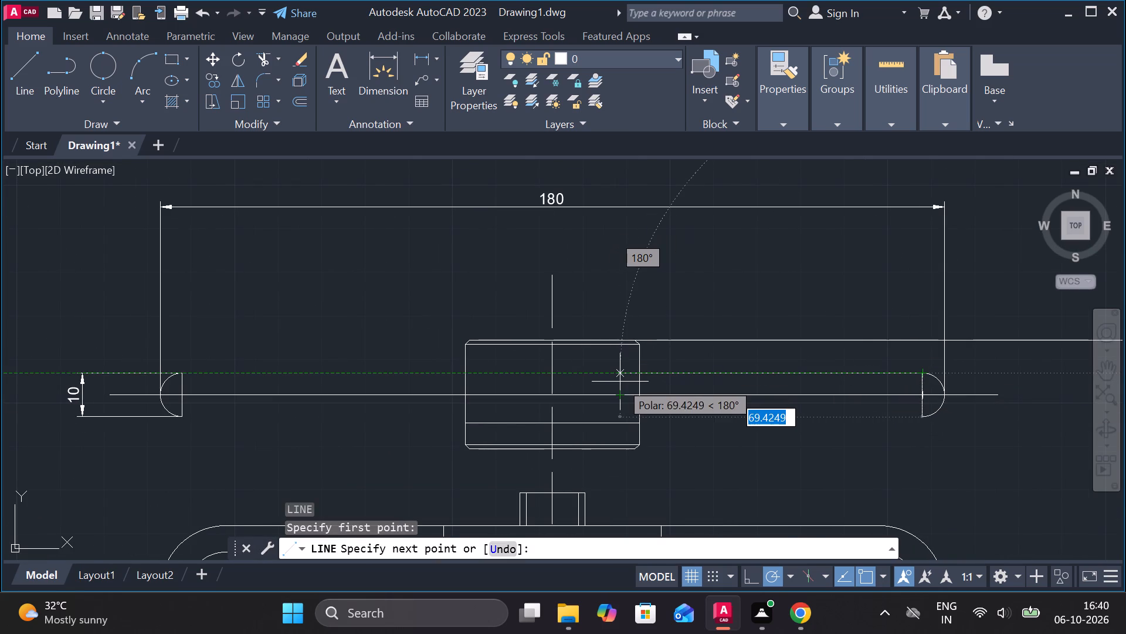
scroll(620, 382, "down", 1)
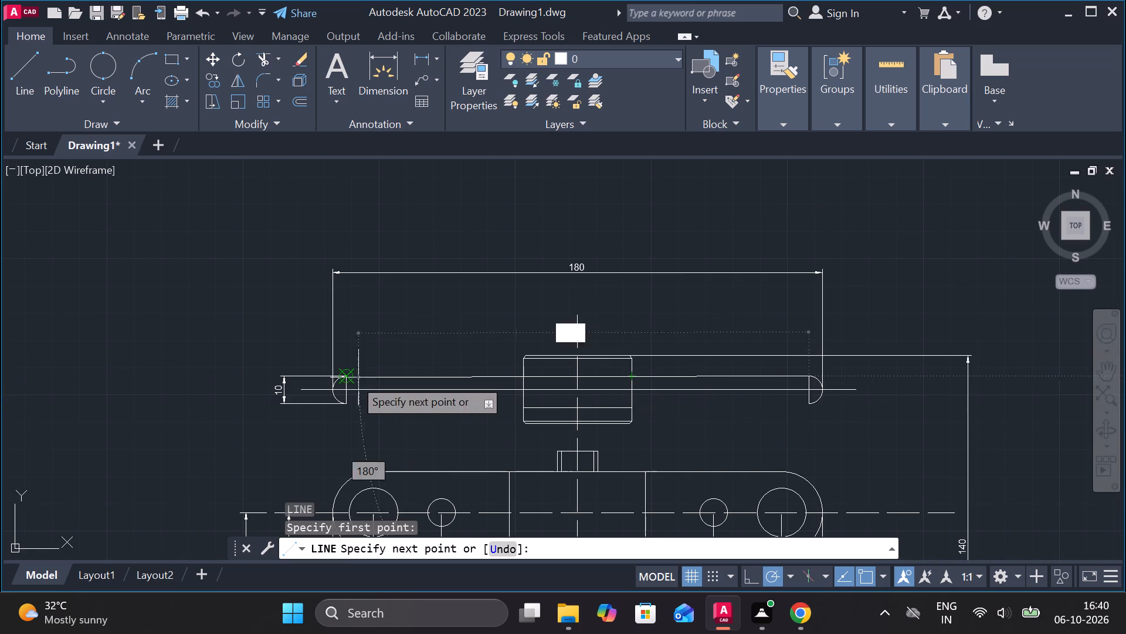
left_click(352, 378)
key("space")
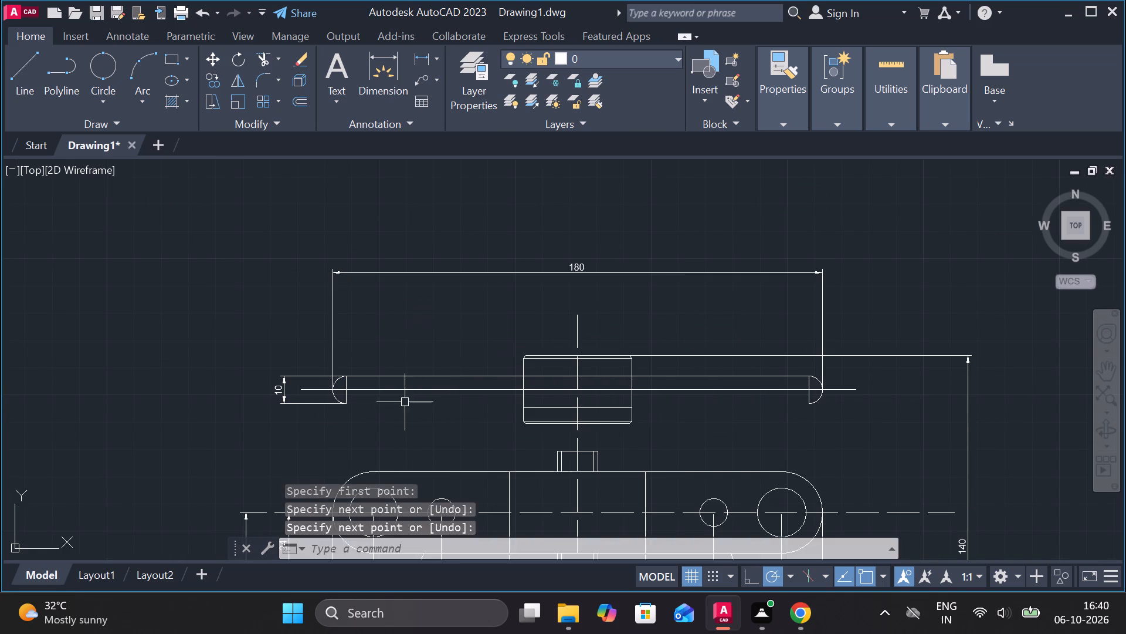
key("space")
left_click_drag(345, 406, 351, 406)
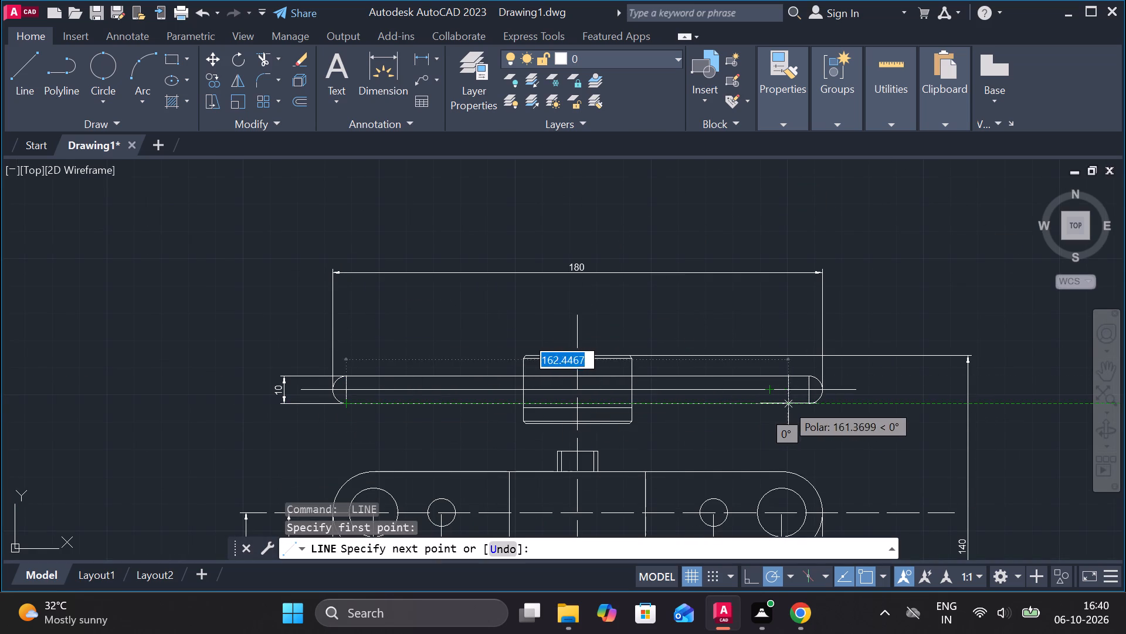
left_click(810, 400)
key("Escape")
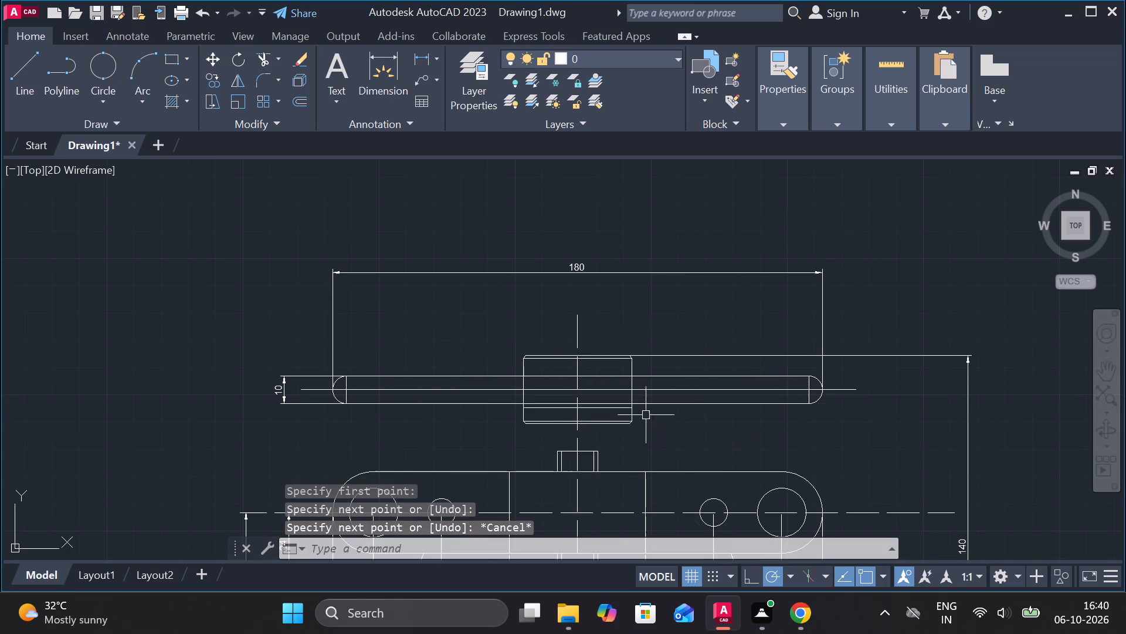
Trim away all horizontal handle lines inside the head, on both sides of the vertical centerline.
type("tr")
key("Return")
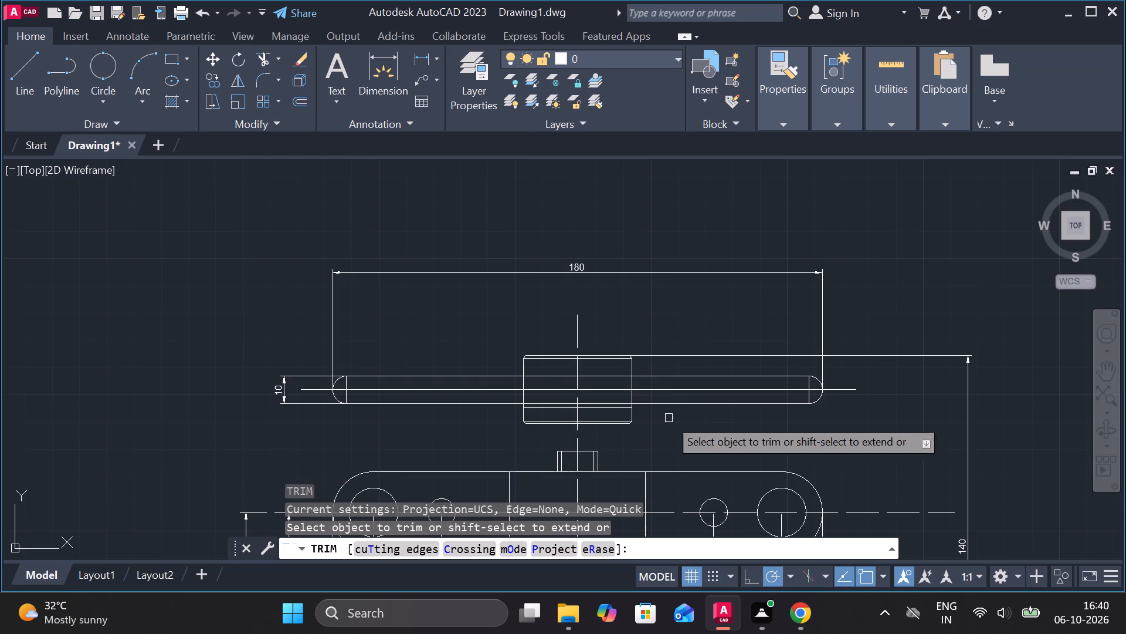
scroll(622, 404, "up", 1)
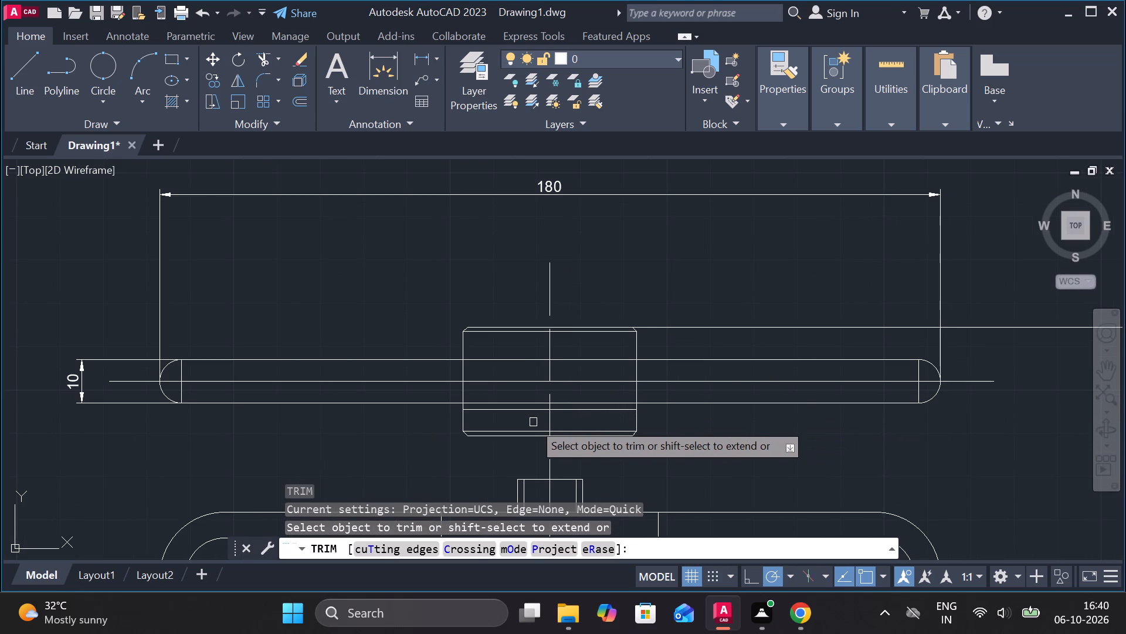
left_click_drag(523, 420, 514, 348)
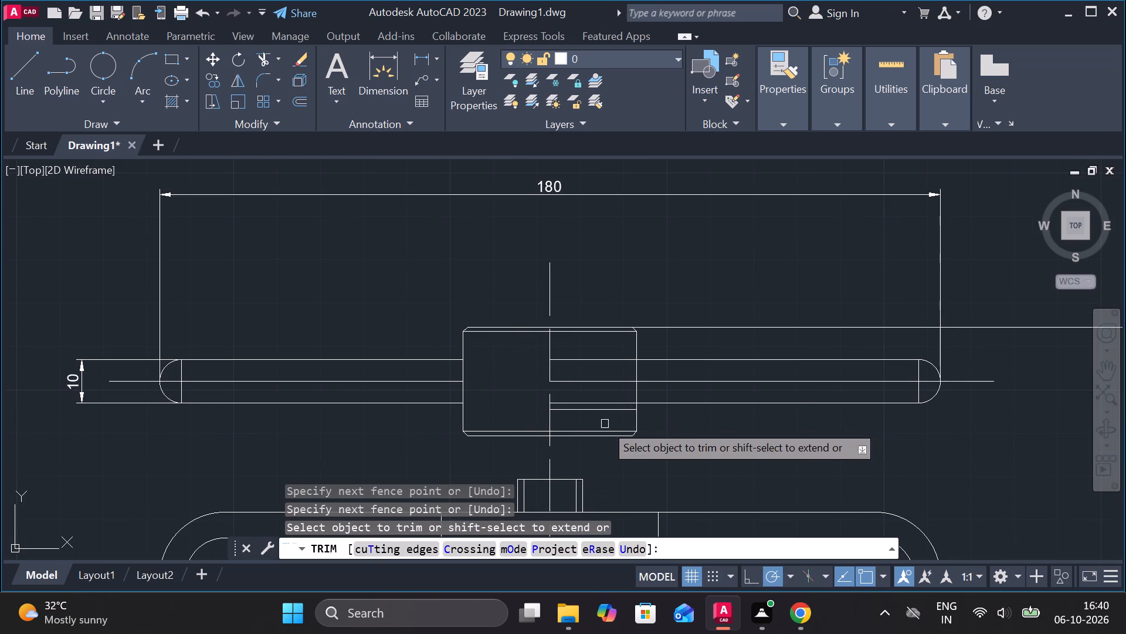
left_click_drag(605, 424, 601, 350)
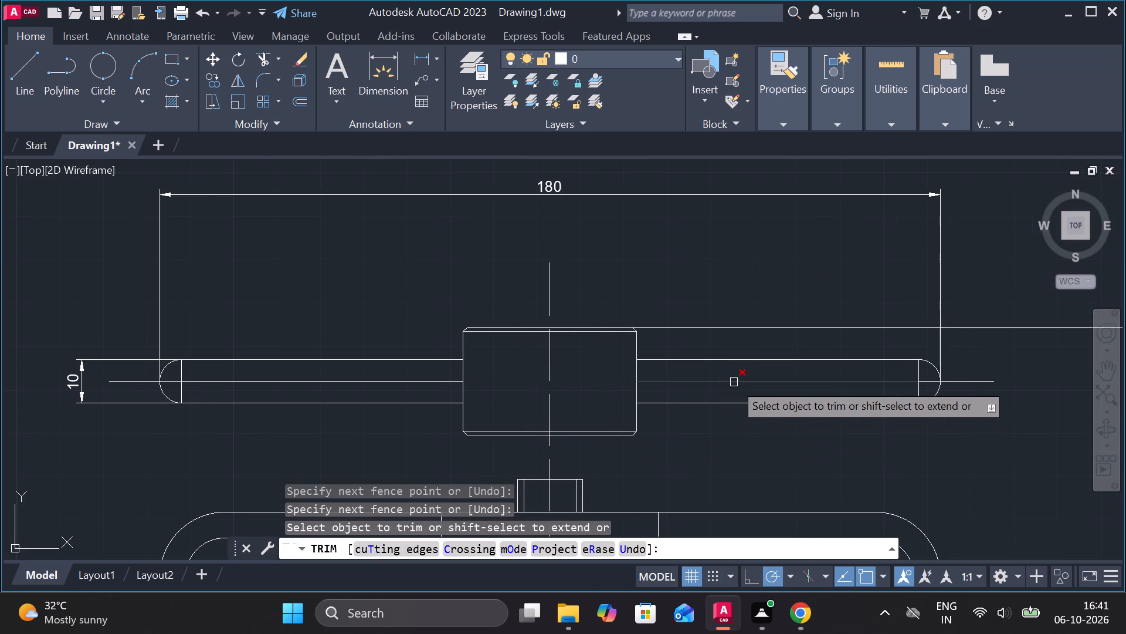
Trim away the remaining mid-height line along both handle arms, inside the rounded ends and beyond them.
left_click(734, 382)
left_click(445, 379)
scroll(428, 380, "down", 1)
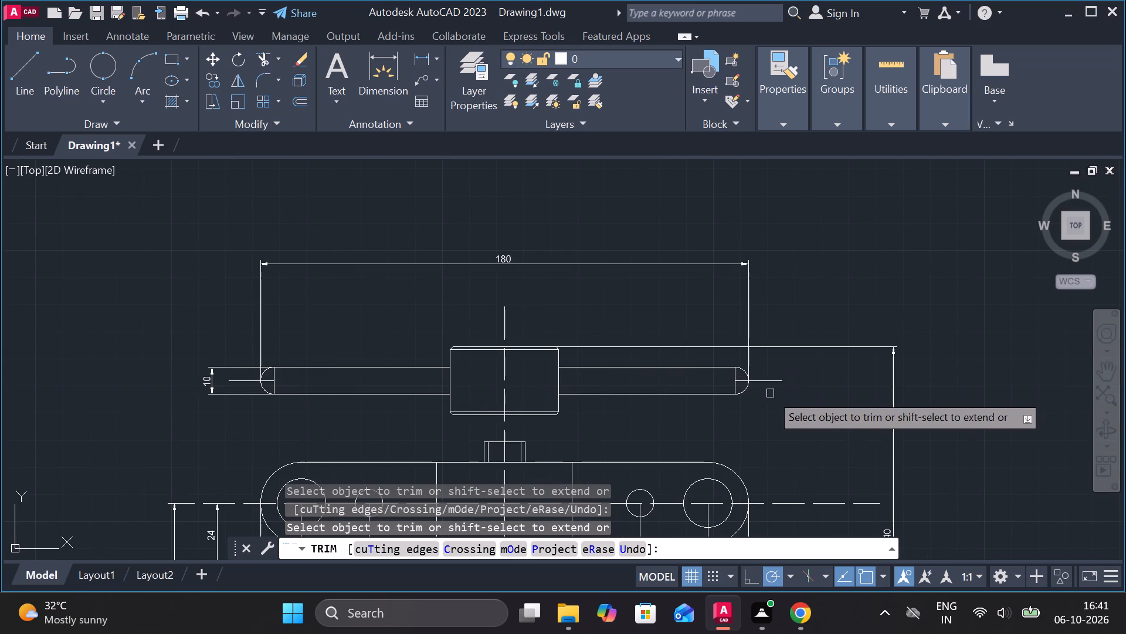
middle_click_drag(764, 406, 809, 389)
scroll(785, 365, "up", 2)
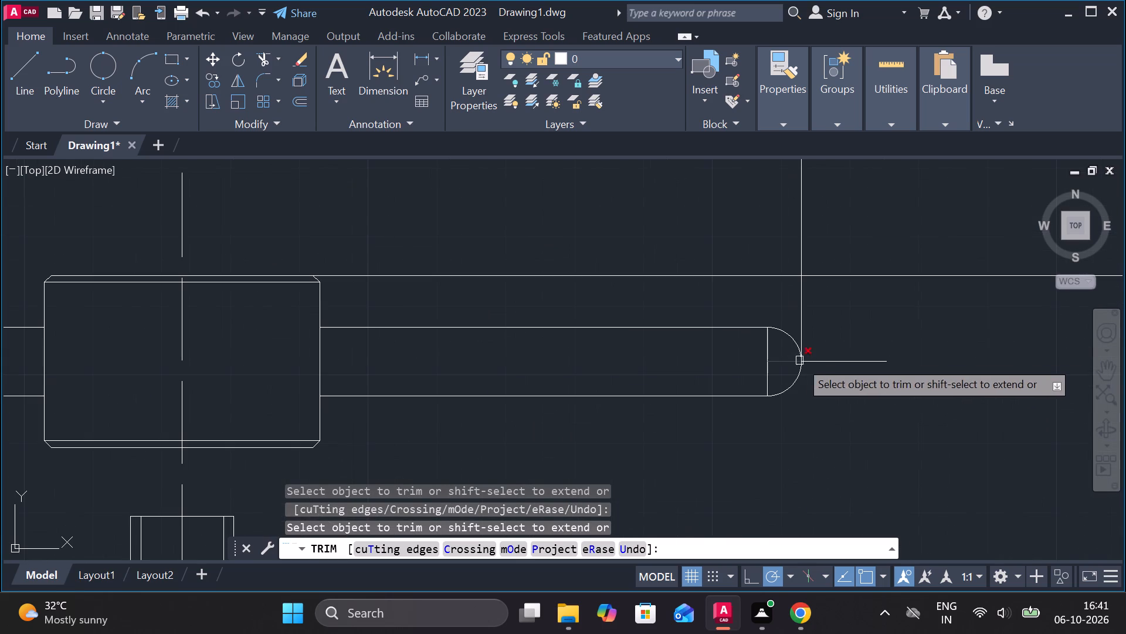
left_click(827, 360)
left_click(791, 364)
scroll(703, 366, "down", 3)
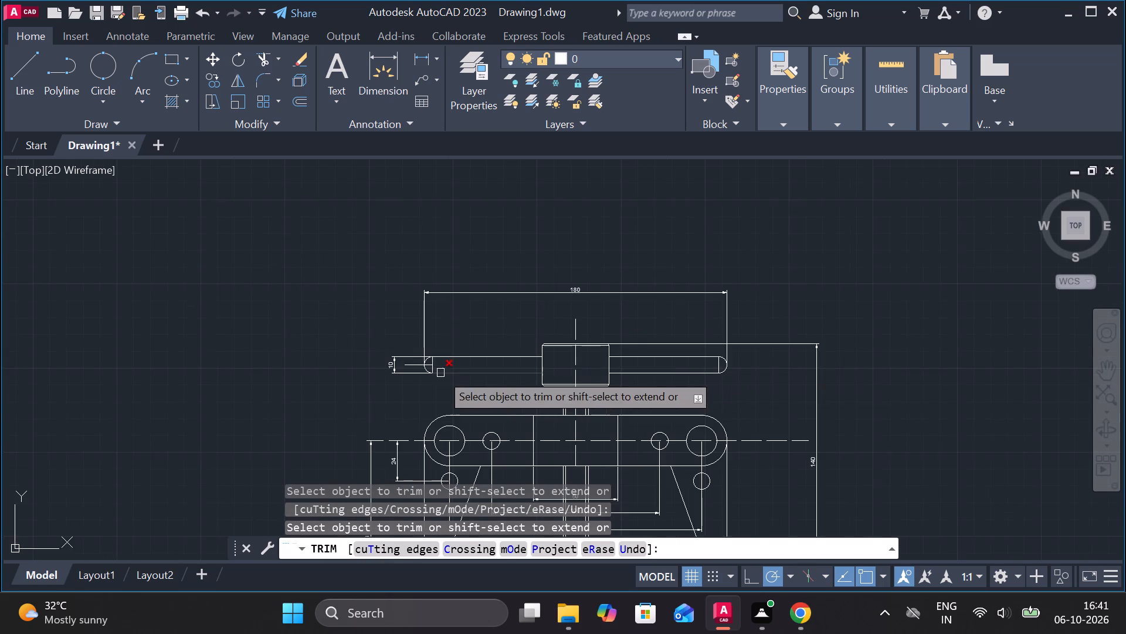
scroll(440, 373, "up", 2)
left_click(373, 354)
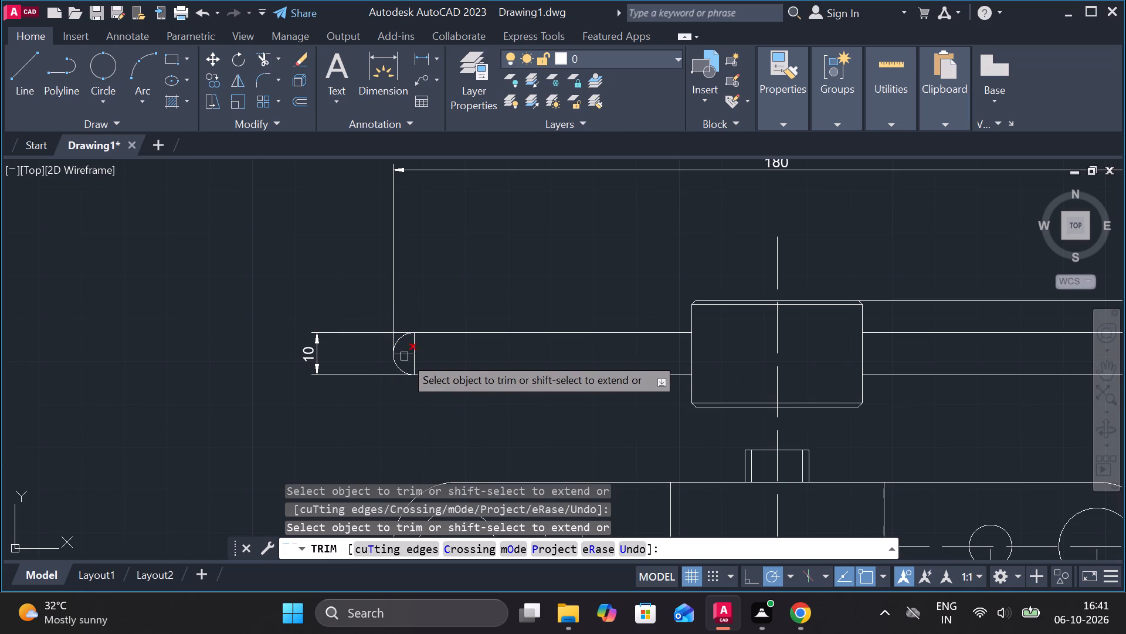
left_click(411, 356)
scroll(411, 356, "down", 3)
scroll(536, 383, "up", 2)
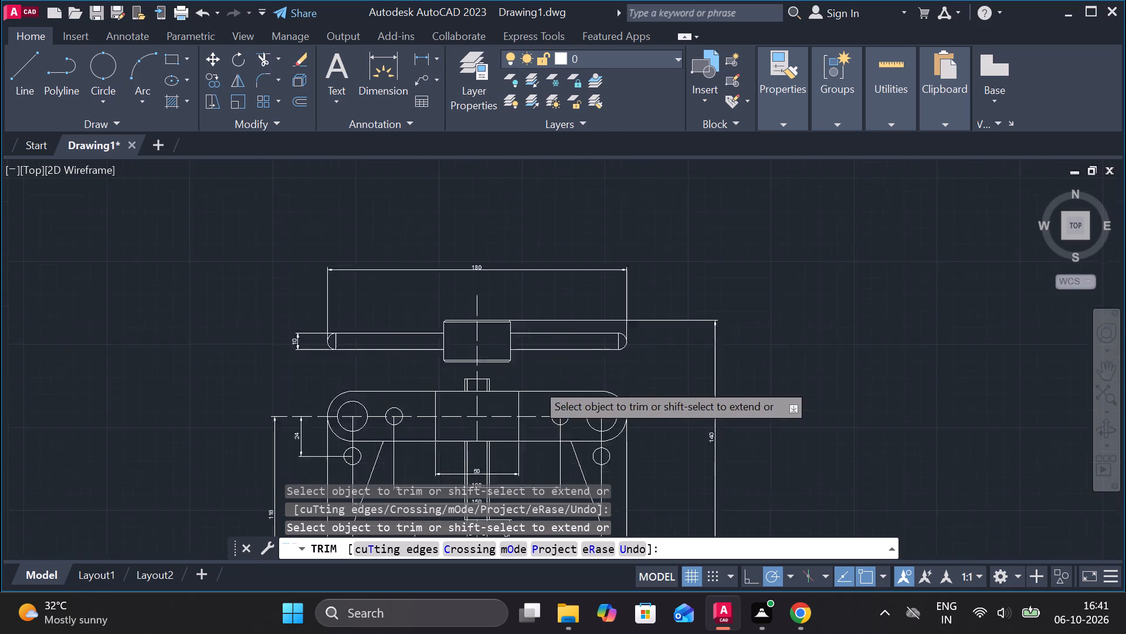
scroll(514, 357, "up", 1)
middle_click_drag(527, 360, 650, 373)
key("Escape")
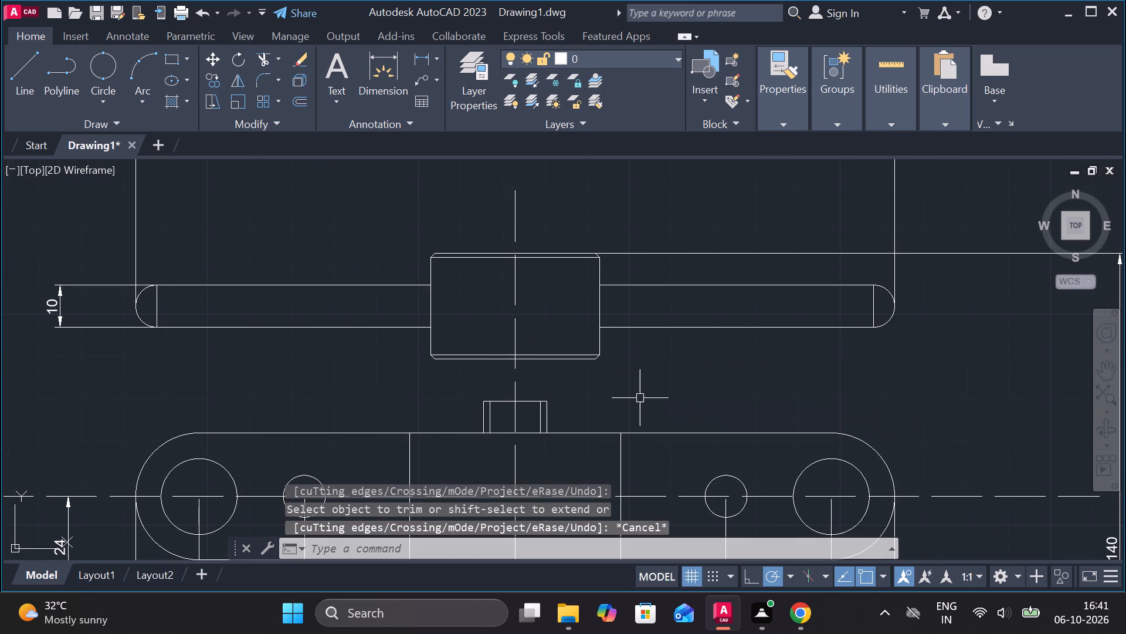
Extend the shaft's two outer vertical lines up to the head's bottom edge.
type("ex")
key("space")
scroll(569, 410, "up", 2)
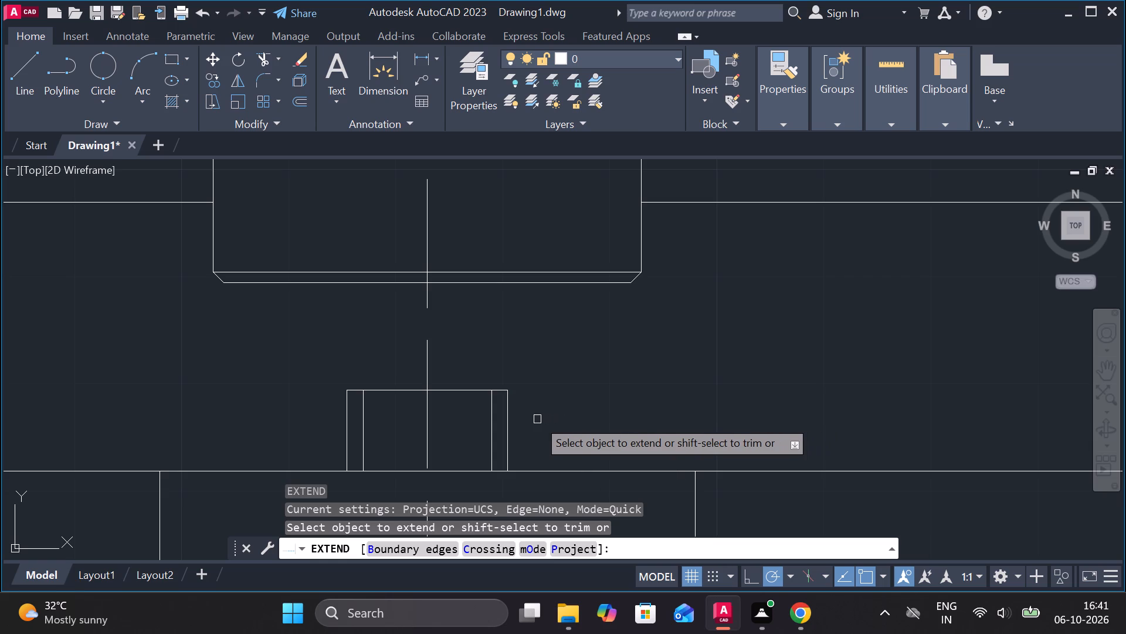
left_click(507, 421)
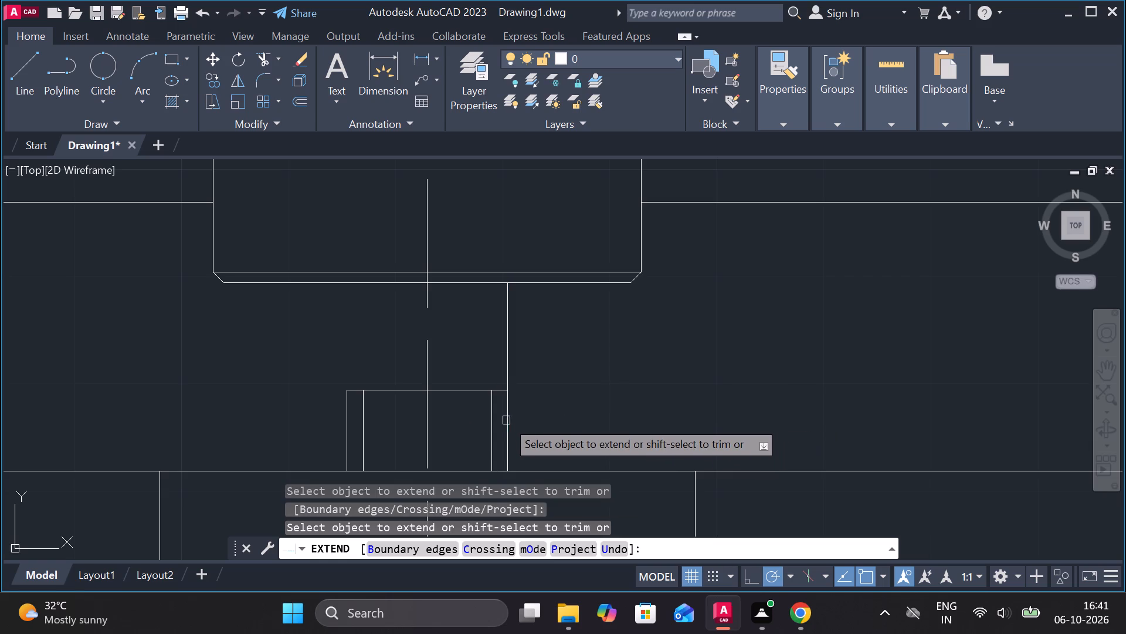
left_click(348, 410)
key("Escape")
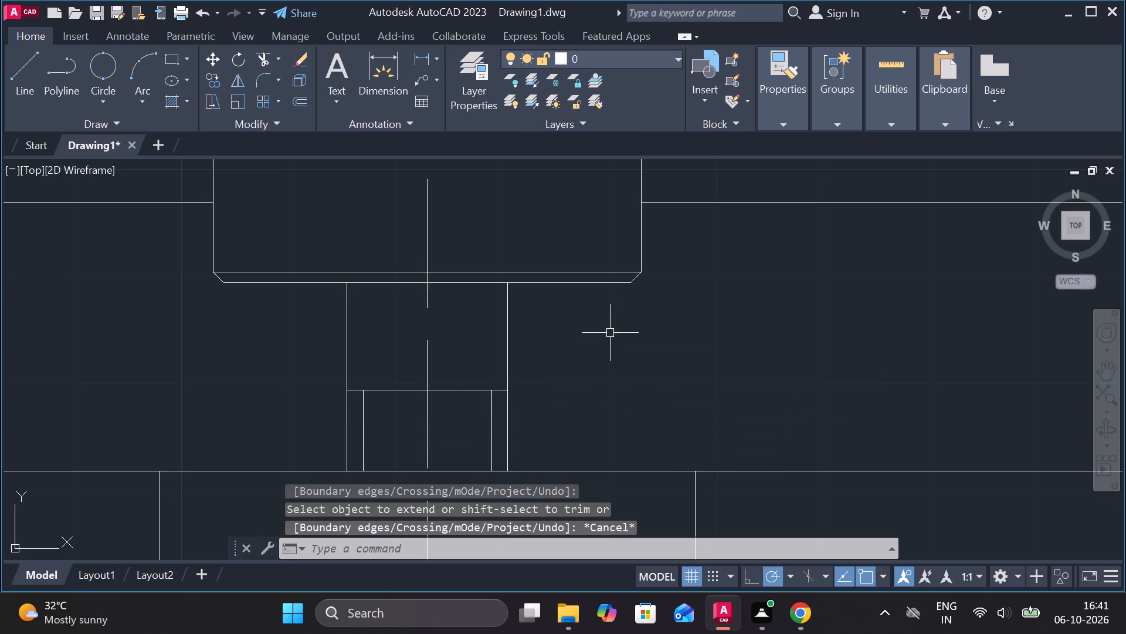
Fillet the corner between the head's bottom edge and the shaft's right side with radius 2.
key("f")
key("Return")
key("r")
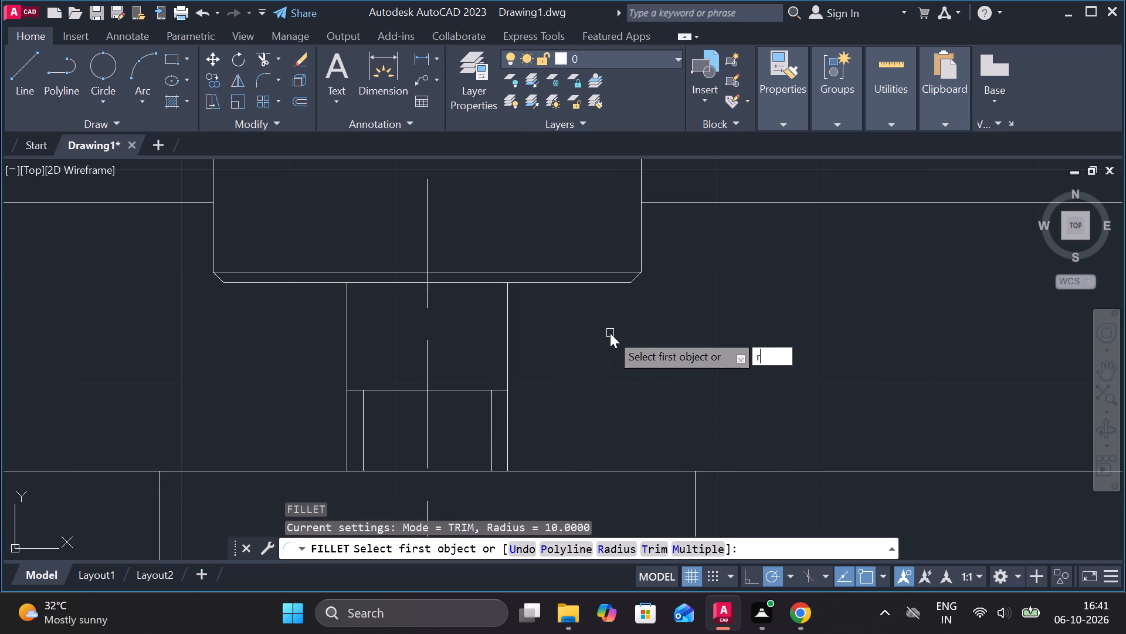
key("Return")
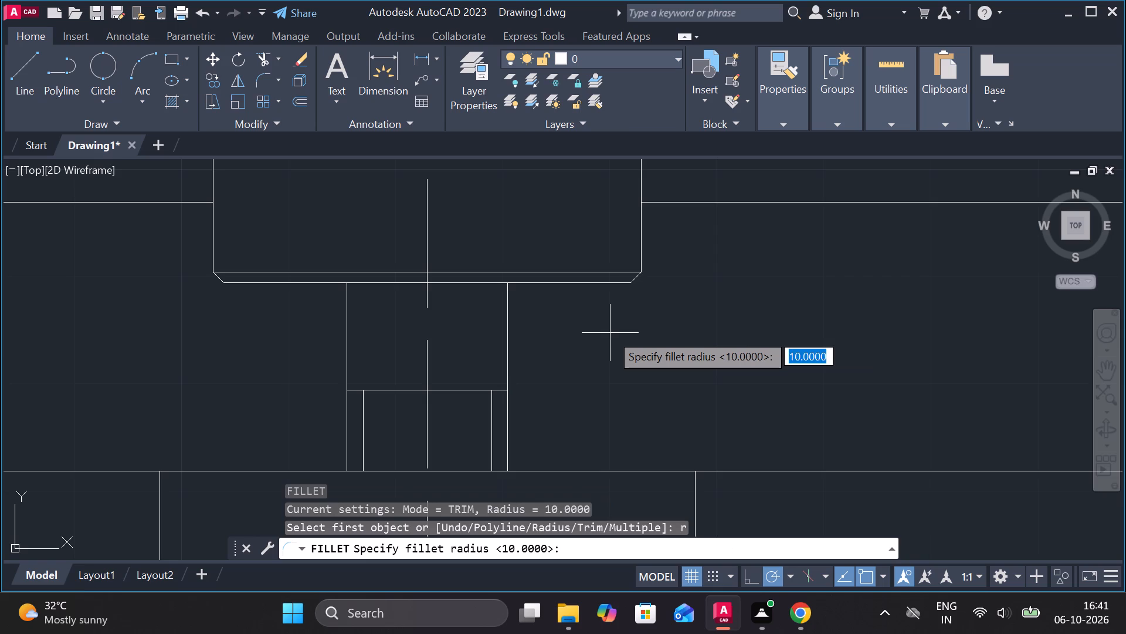
key("2")
key("Return")
scroll(558, 296, "up", 1)
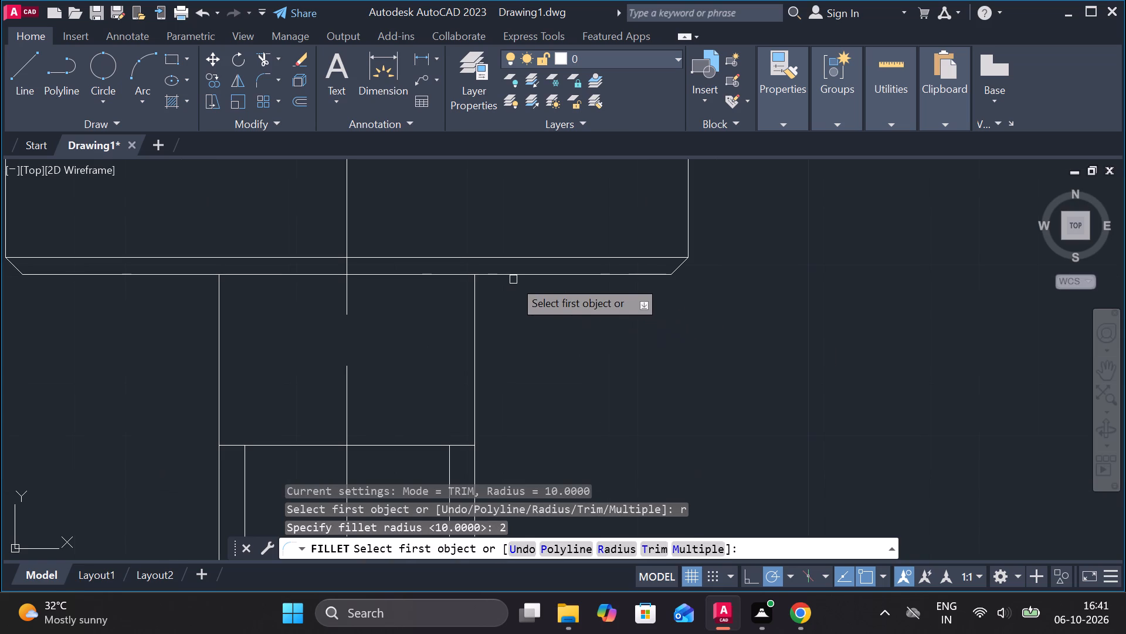
left_click(500, 279)
left_click(477, 293)
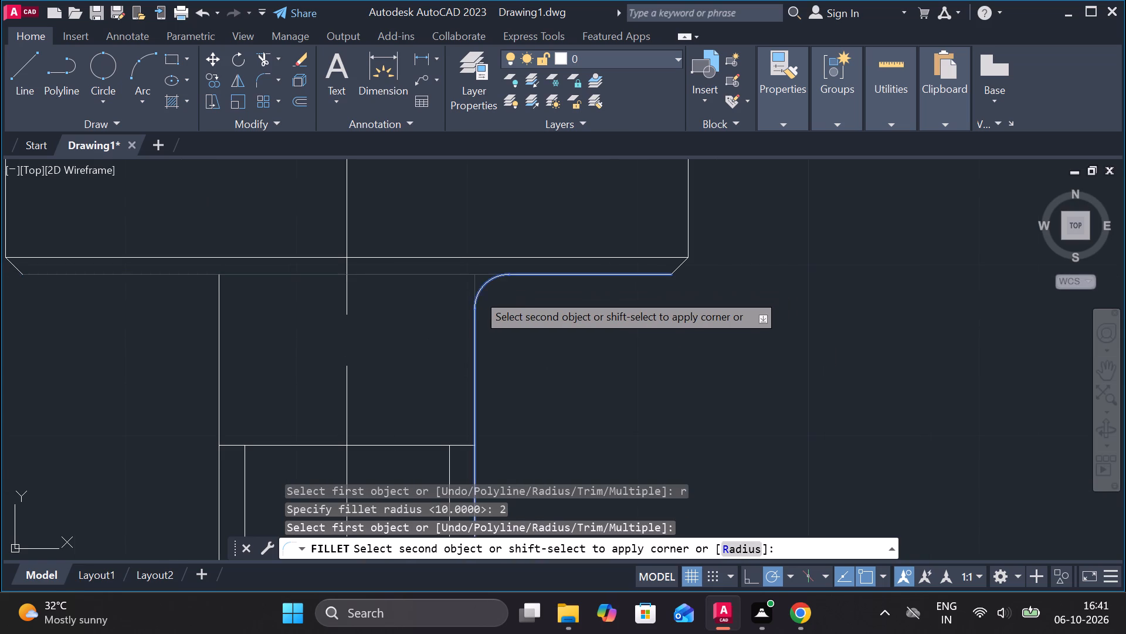
scroll(477, 293, "down", 1)
middle_click_drag(563, 342, 774, 384)
key("Escape")
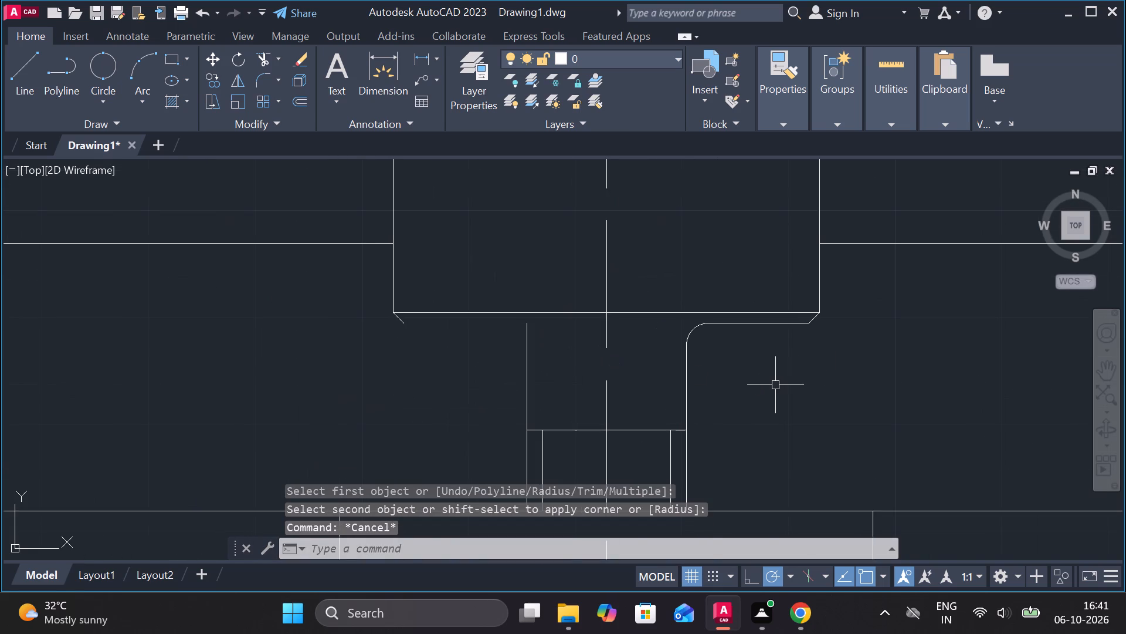
Extend the head's bottom edge leftward across the shaft to the head's lower-left chamfer.
key("e")
type("x")
key("space")
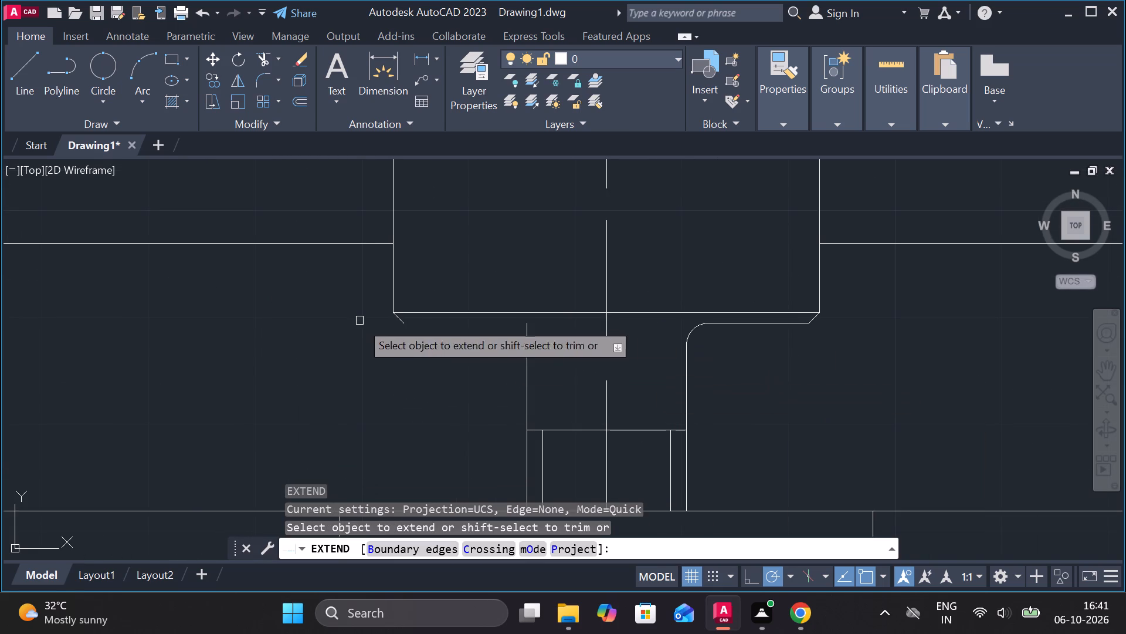
left_click(744, 323)
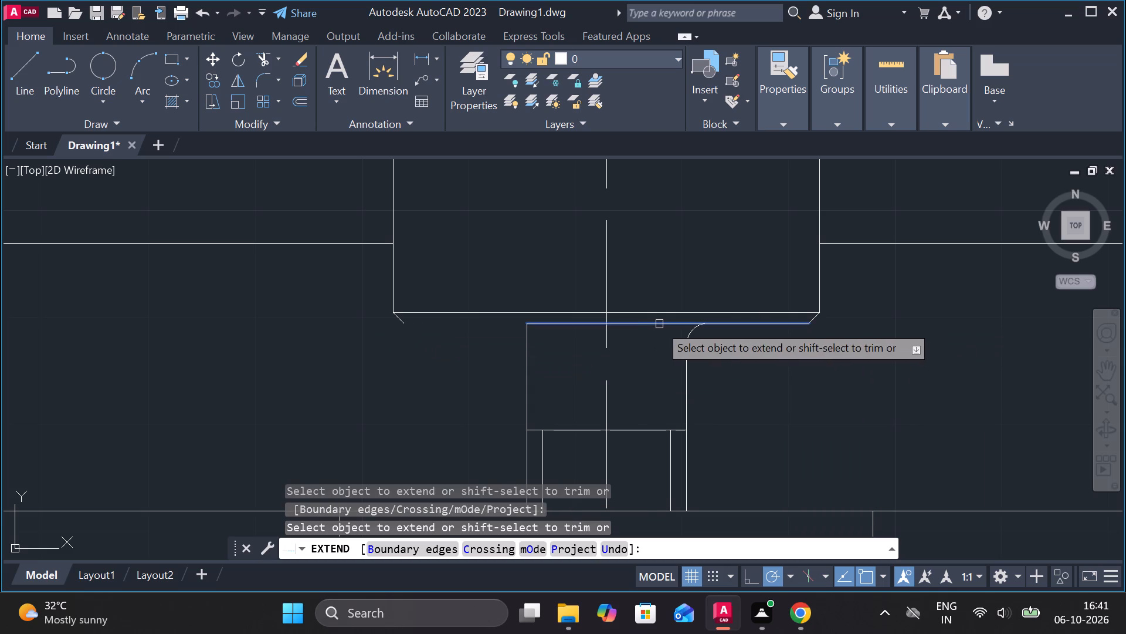
left_click(657, 324)
left_click(578, 323)
key("Escape")
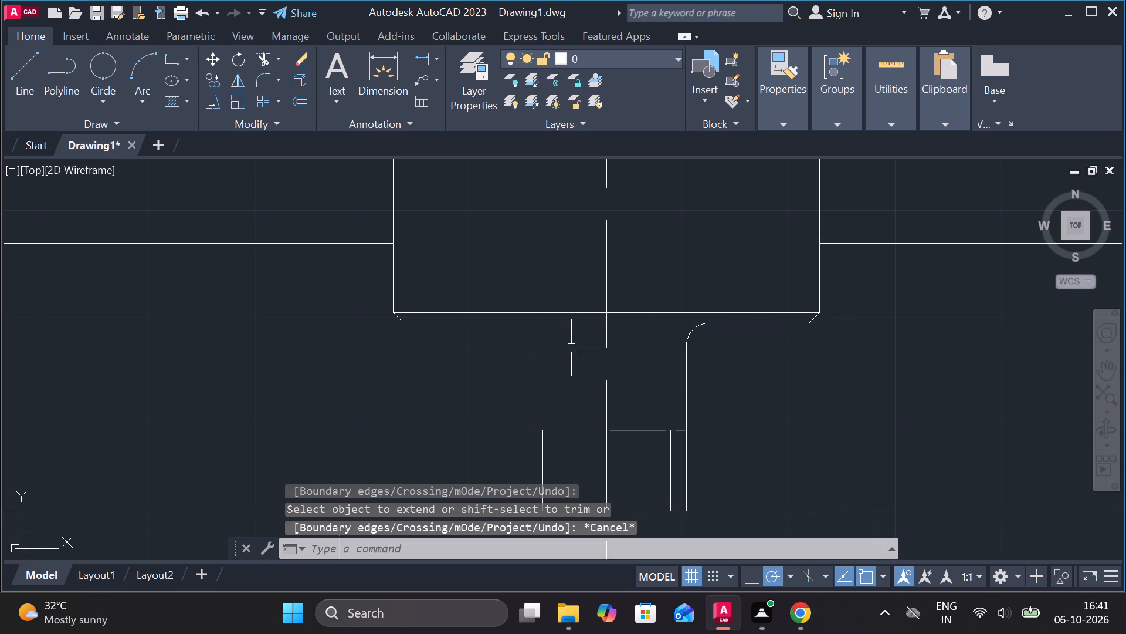
Fillet the corner between the head's bottom edge and the shaft's left side with radius 2.
key("f")
key("Return")
key("r")
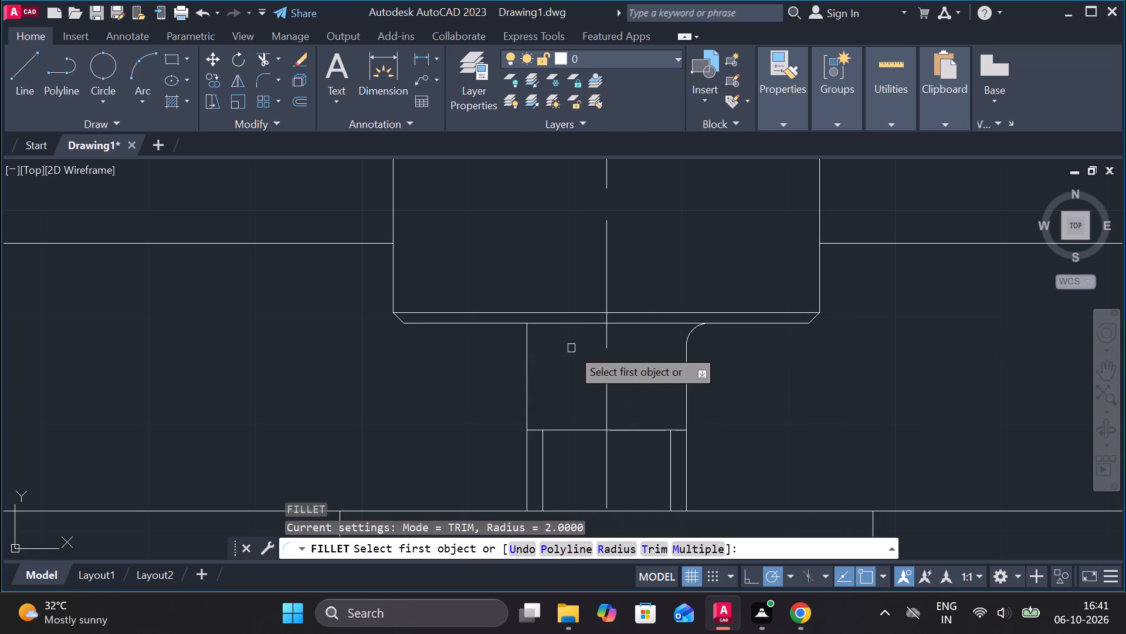
key("Return")
key("backslash")
key("BackSpace")
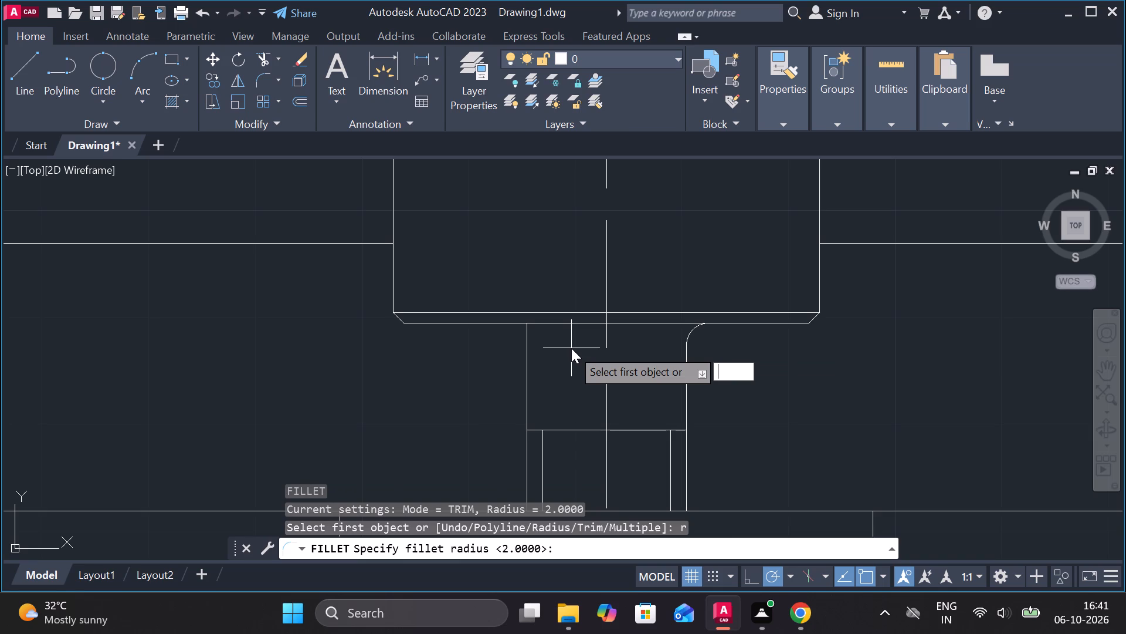
key("2")
key("Return")
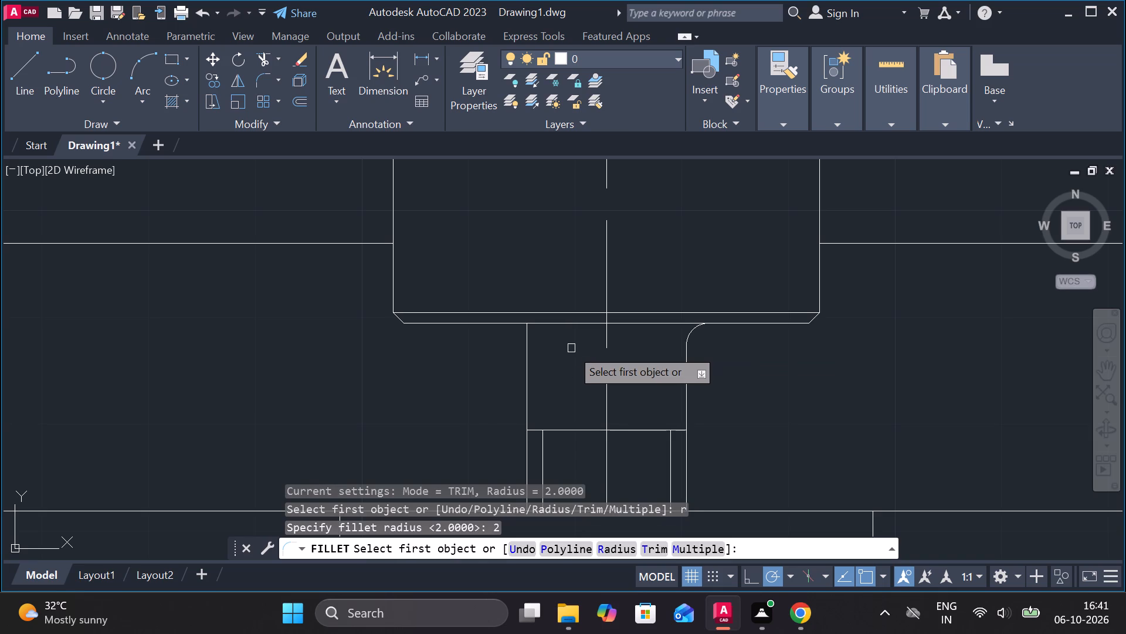
left_click(500, 328)
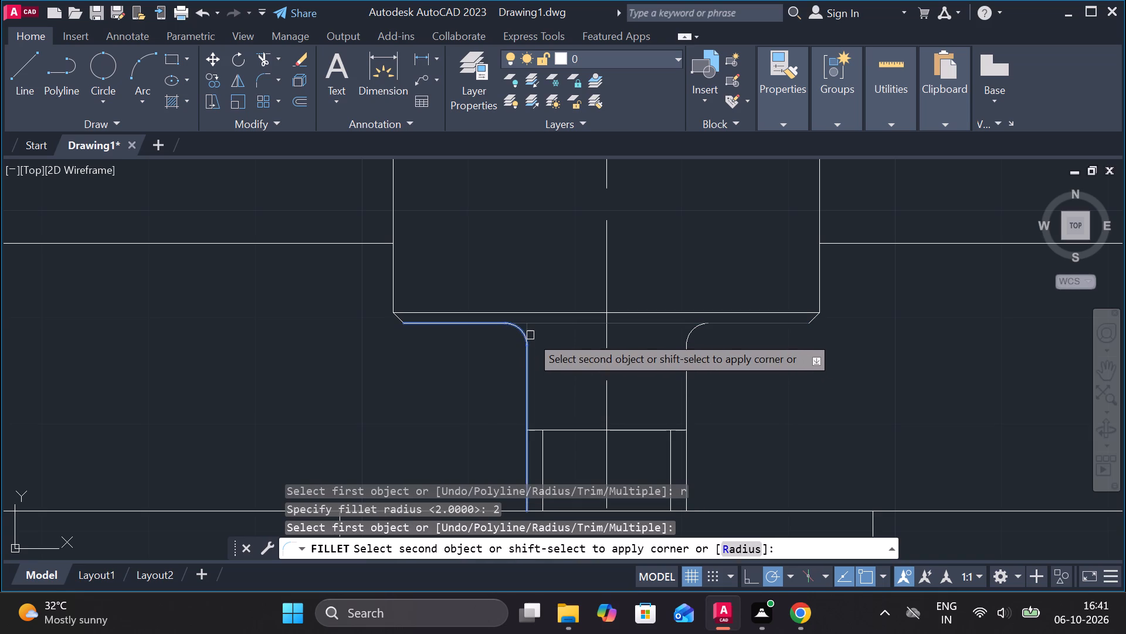
left_click(530, 335)
key("Escape")
Extend the head's bottom edge rightward across the shaft to the head's lower-right chamfer.
type("ex")
key("space")
left_click(483, 326)
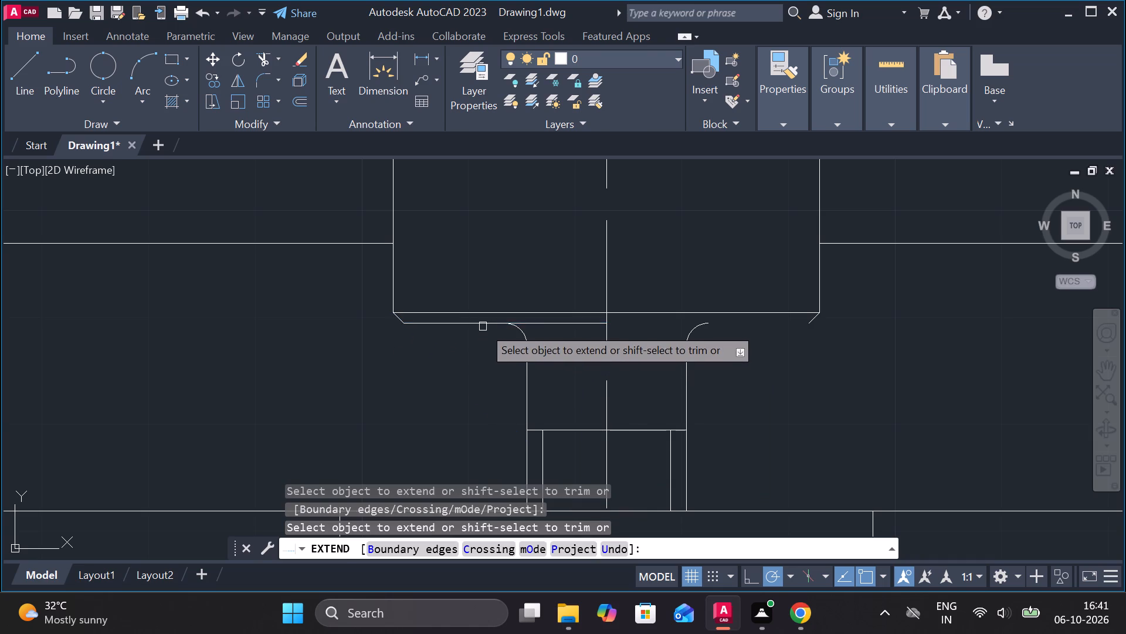
left_click(588, 322)
left_click(652, 322)
scroll(728, 349, "down", 2)
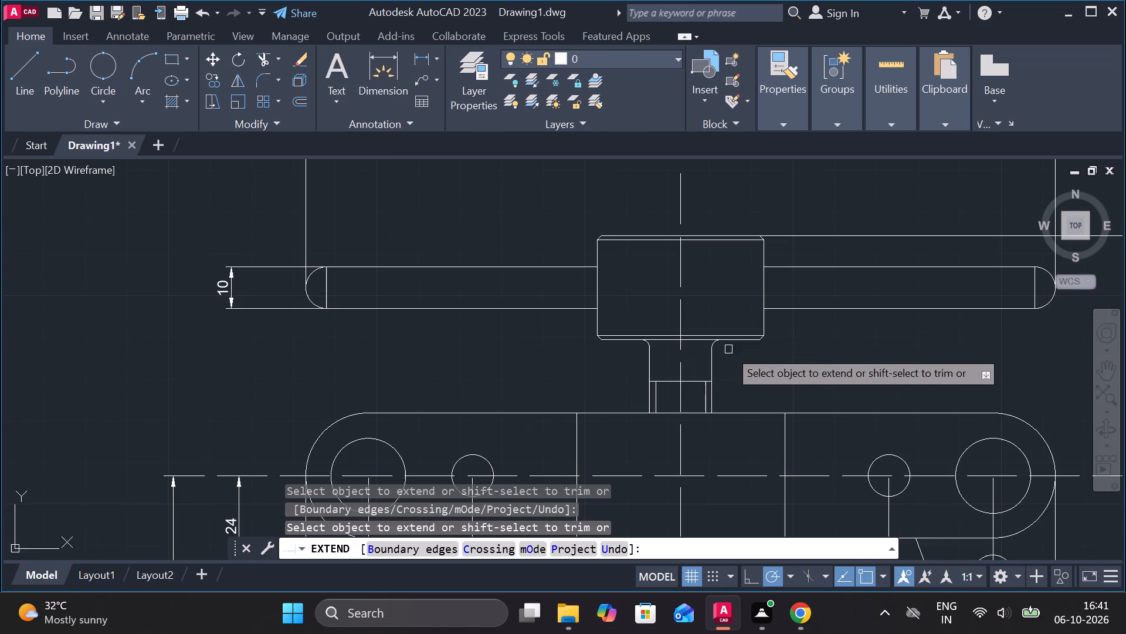
key("Escape")
Add a vertical linear dimension from the shaft's upper horizontal line to the pointed tip, placed inside the 140 dimension.
scroll(801, 355, "down", 2)
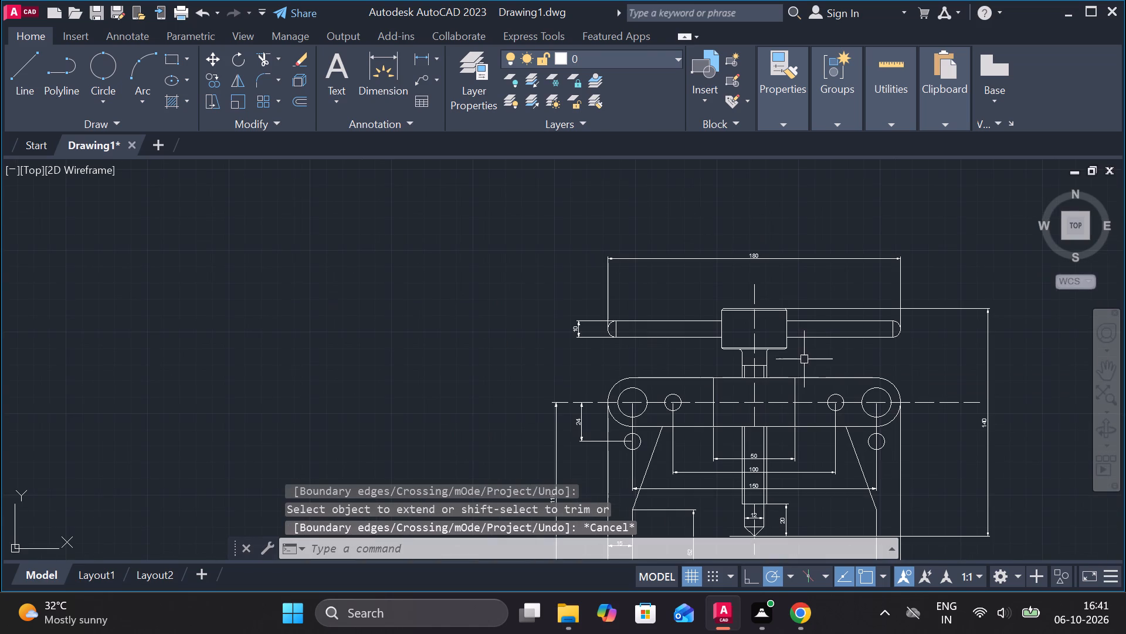
middle_click_drag(810, 358, 675, 260)
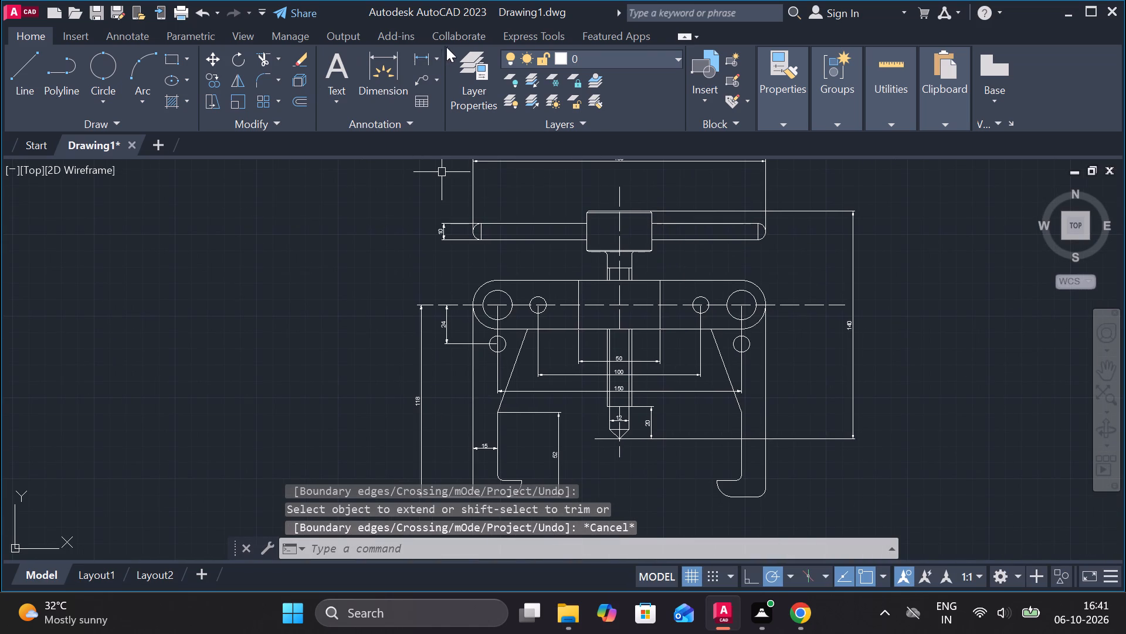
left_click(422, 58)
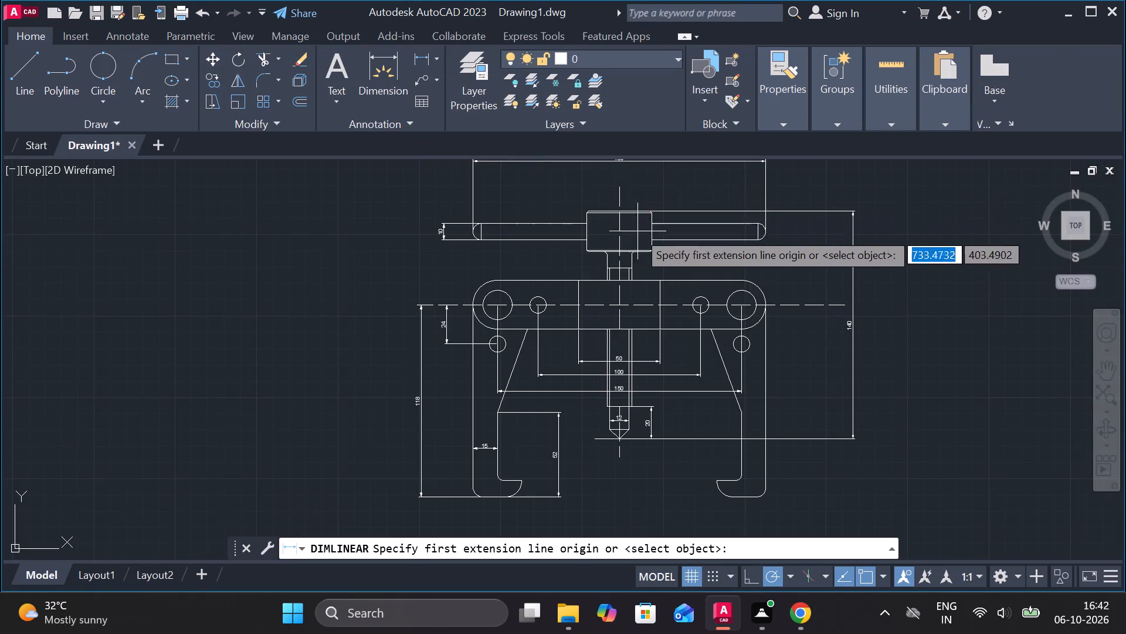
scroll(637, 231, "up", 2)
left_click(589, 329)
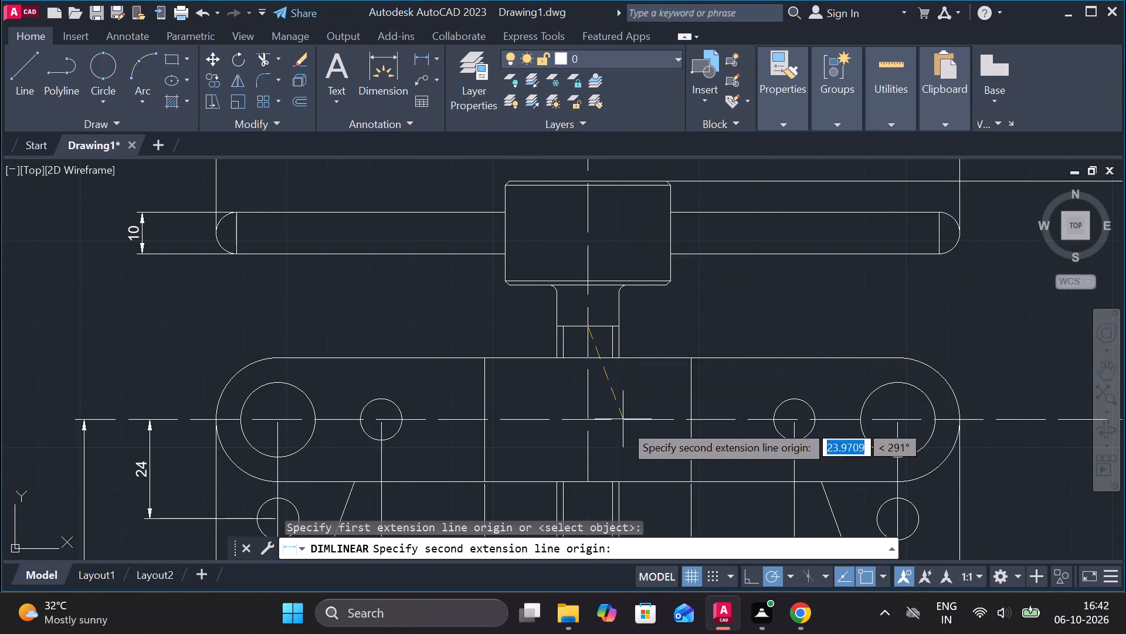
middle_click_drag(621, 426, 651, 283)
scroll(742, 393, "down", 2)
left_click(754, 482)
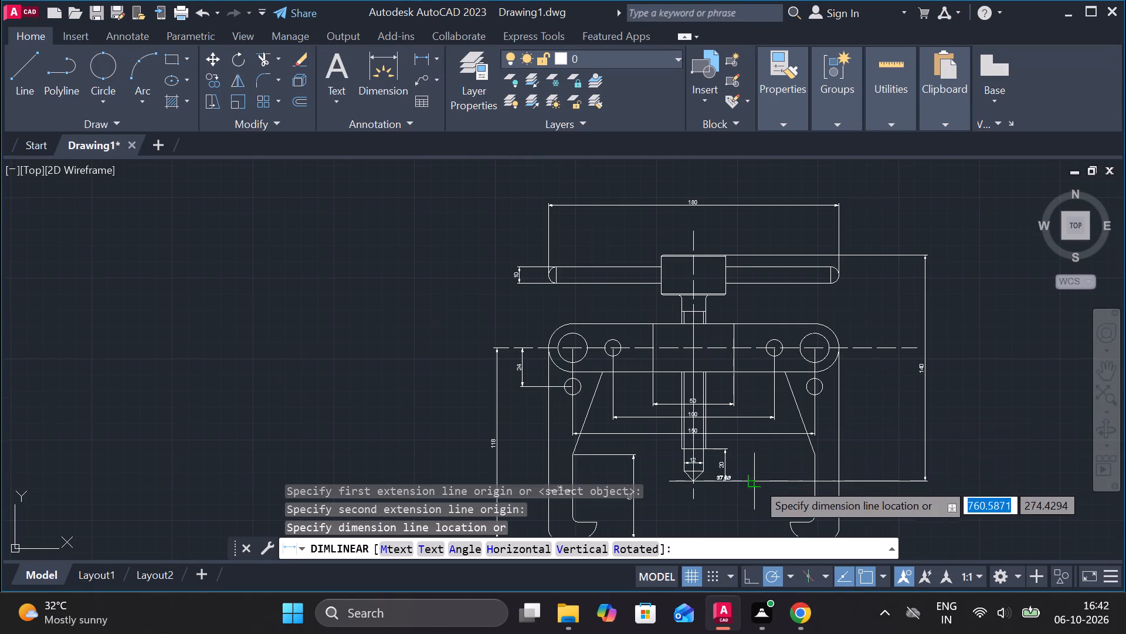
scroll(883, 430, "up", 2)
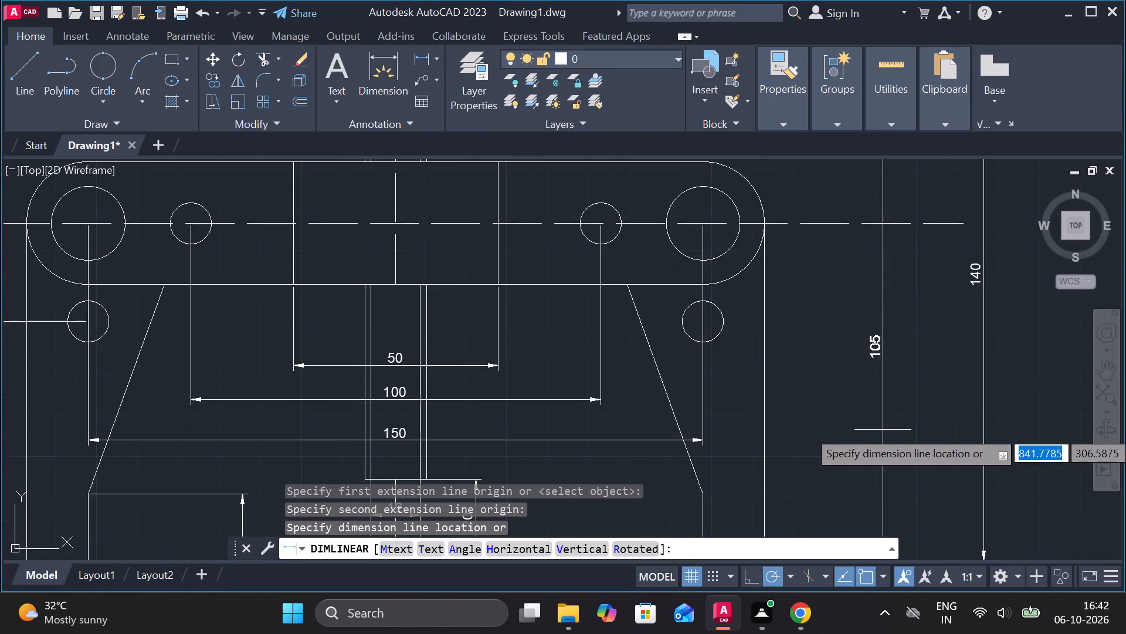
left_click(861, 438)
Add a vertical linear dimension from the head's bottom edge to the shaft's tip, between the 105 and 140 dimensions.
scroll(764, 382, "down", 1)
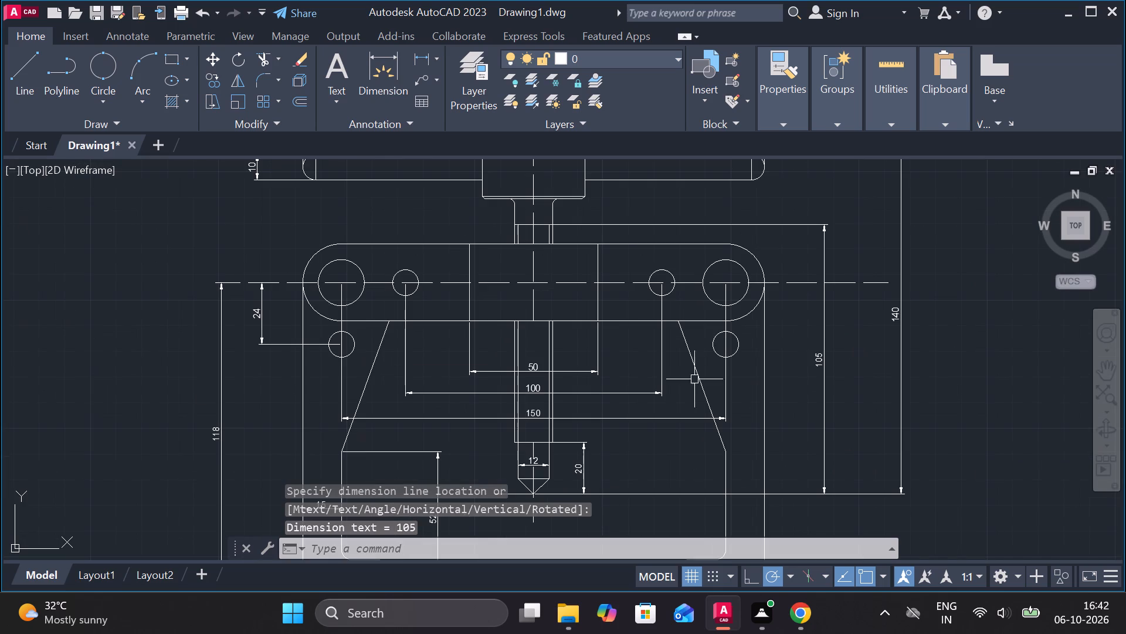
key("space")
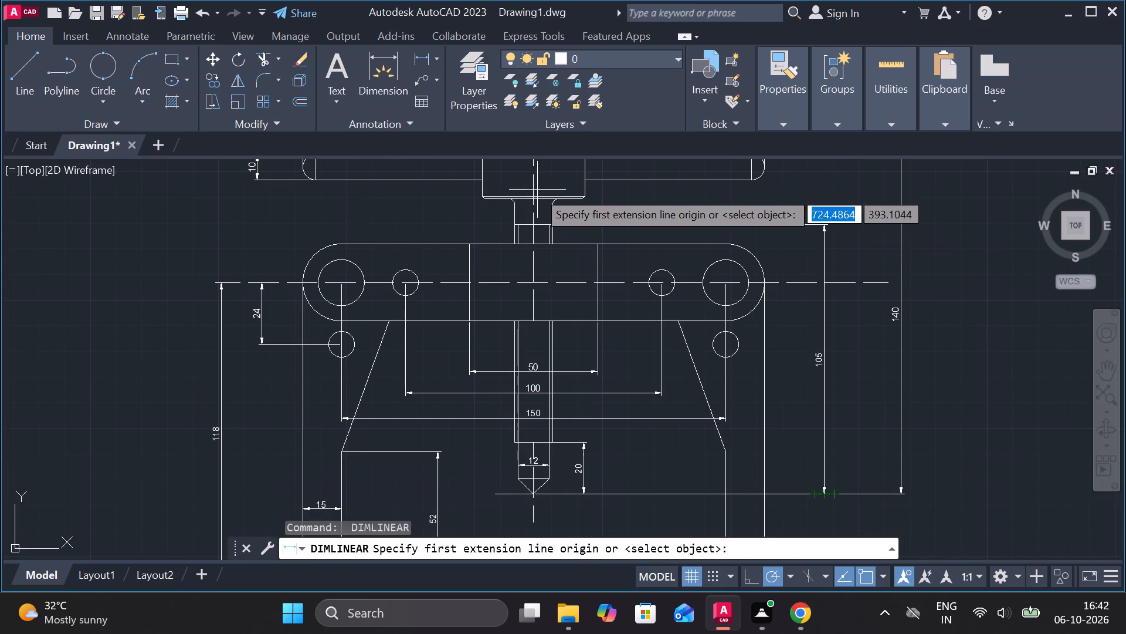
left_click(537, 199)
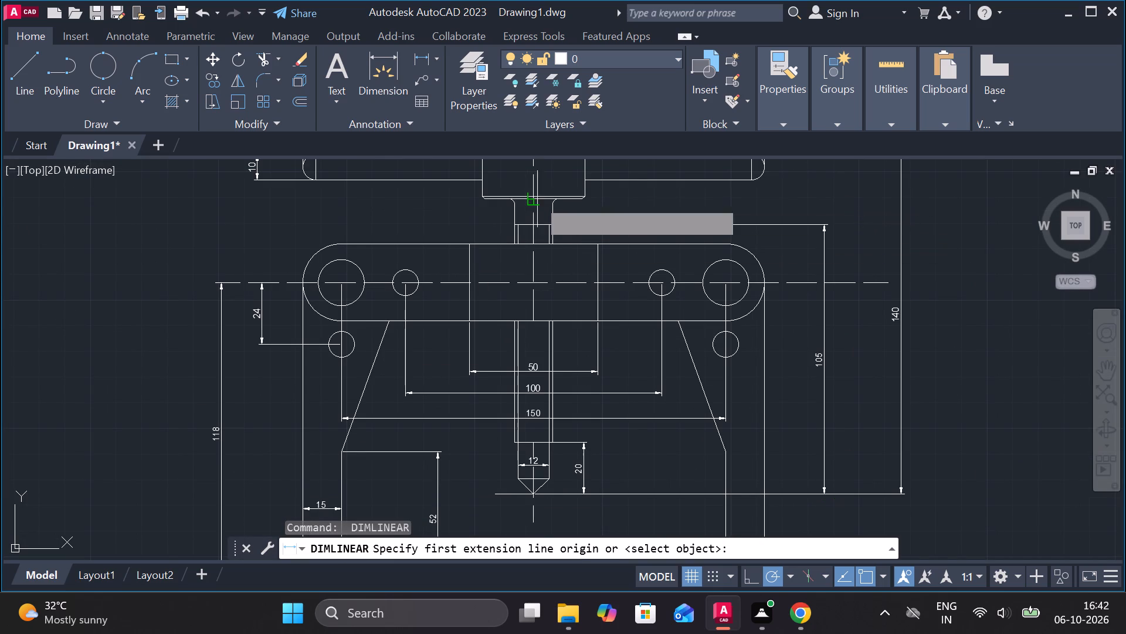
left_click(667, 494)
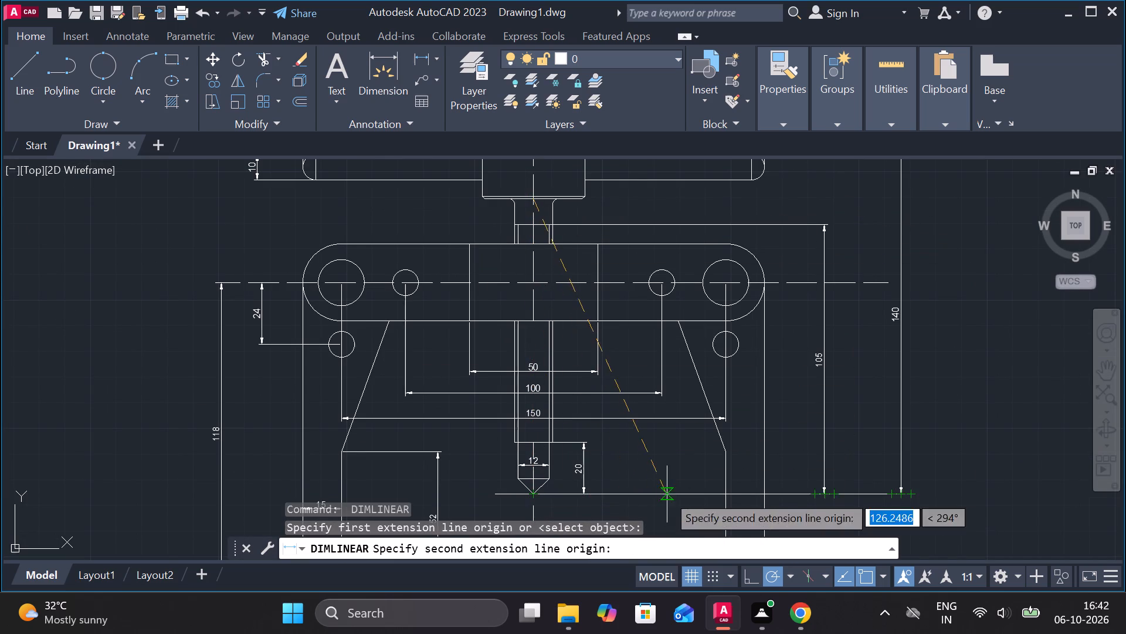
left_click(859, 454)
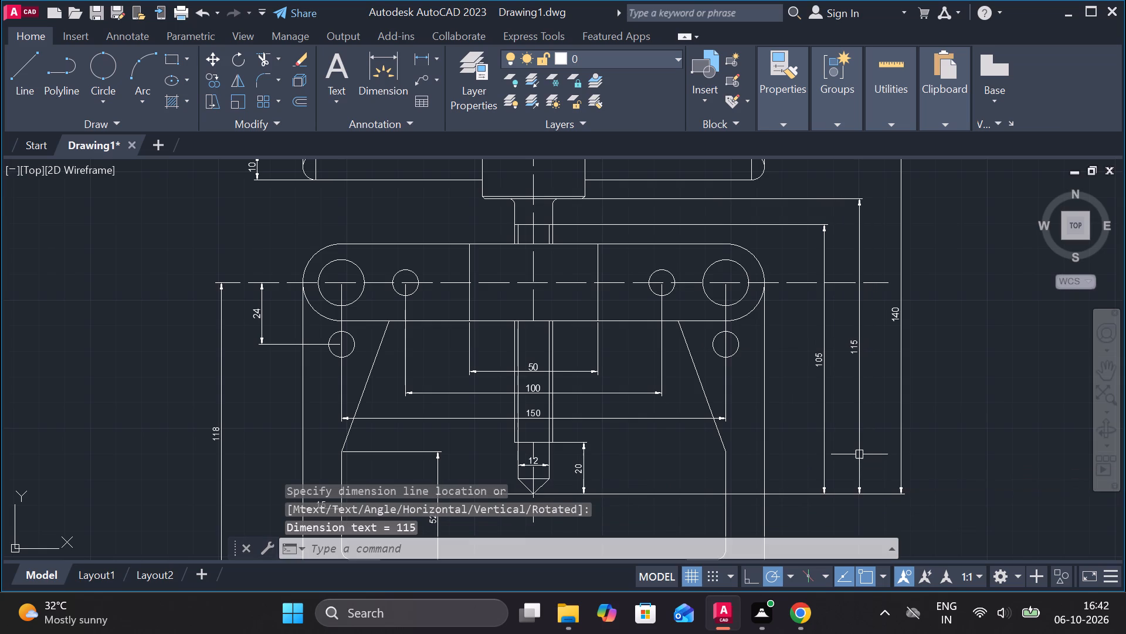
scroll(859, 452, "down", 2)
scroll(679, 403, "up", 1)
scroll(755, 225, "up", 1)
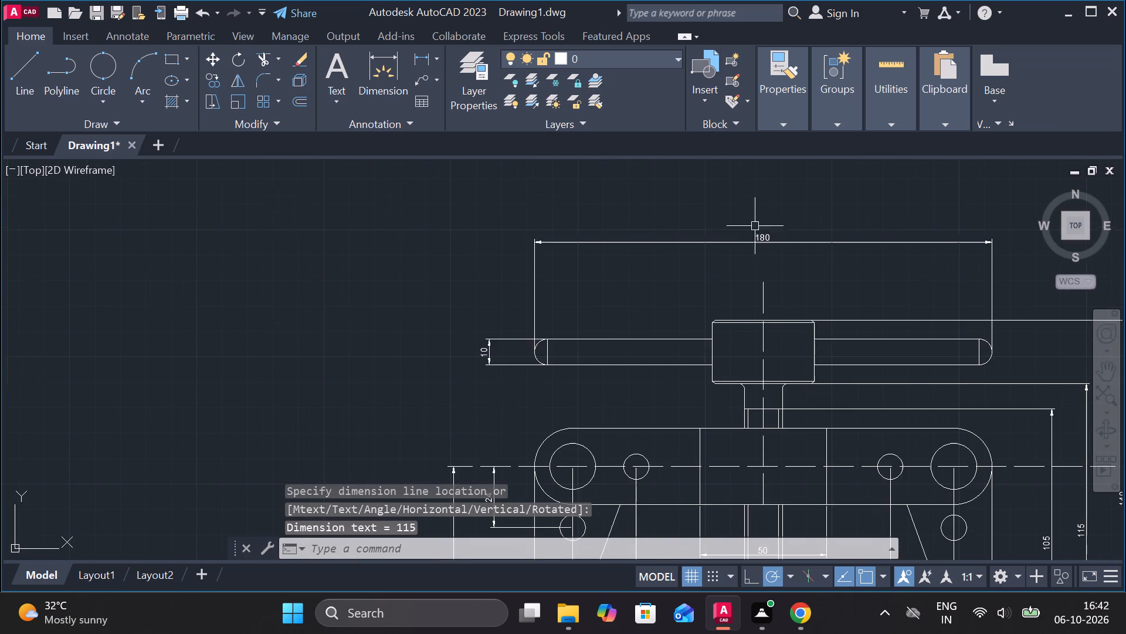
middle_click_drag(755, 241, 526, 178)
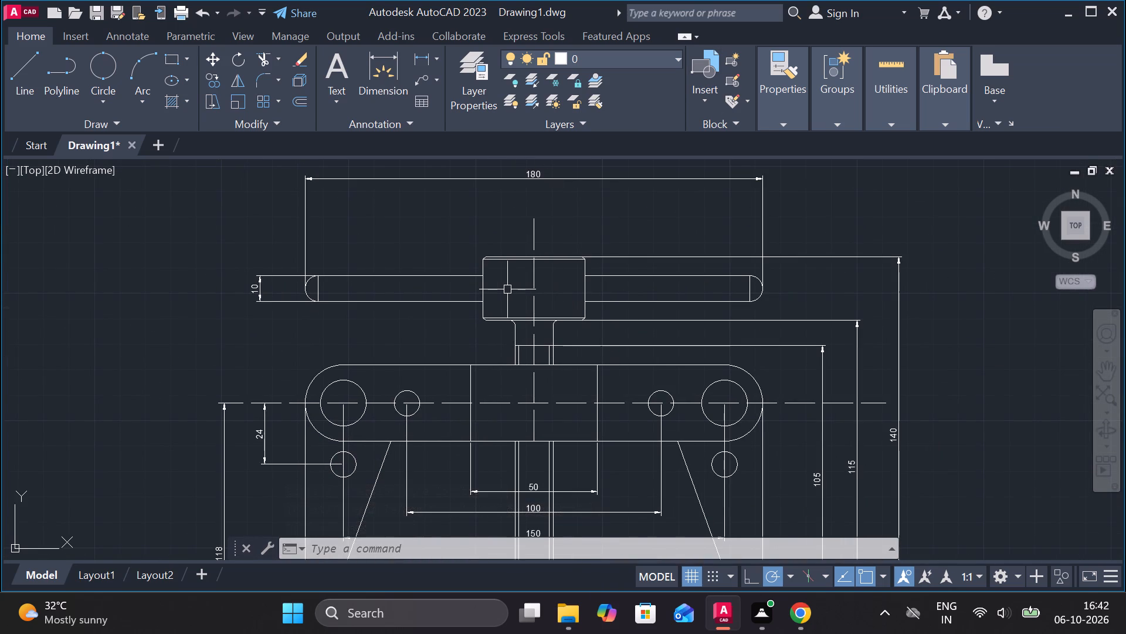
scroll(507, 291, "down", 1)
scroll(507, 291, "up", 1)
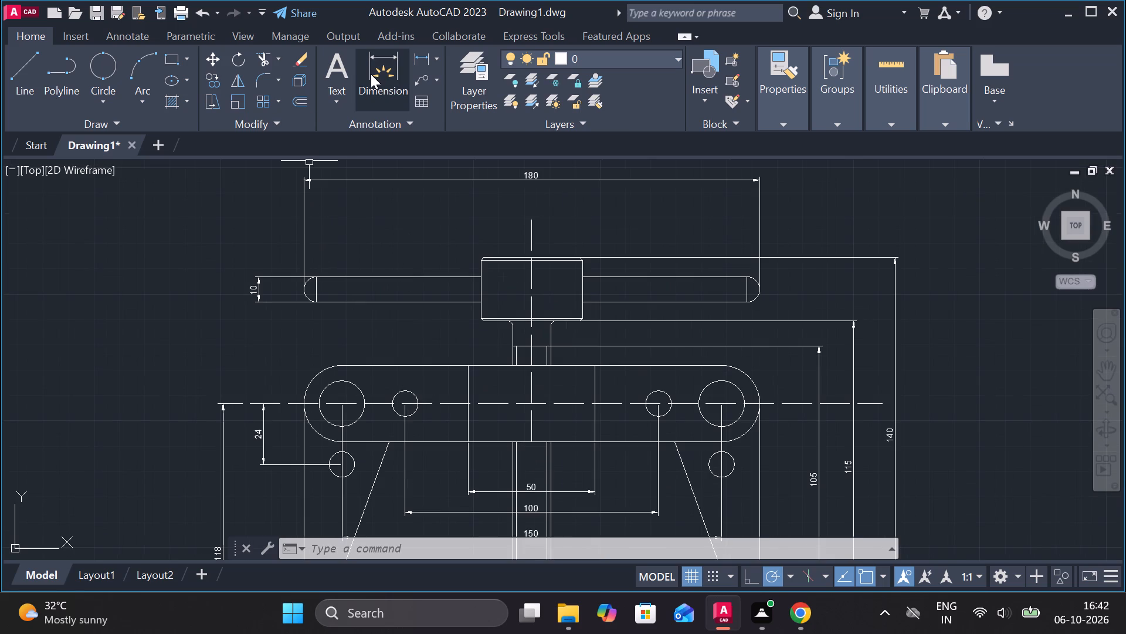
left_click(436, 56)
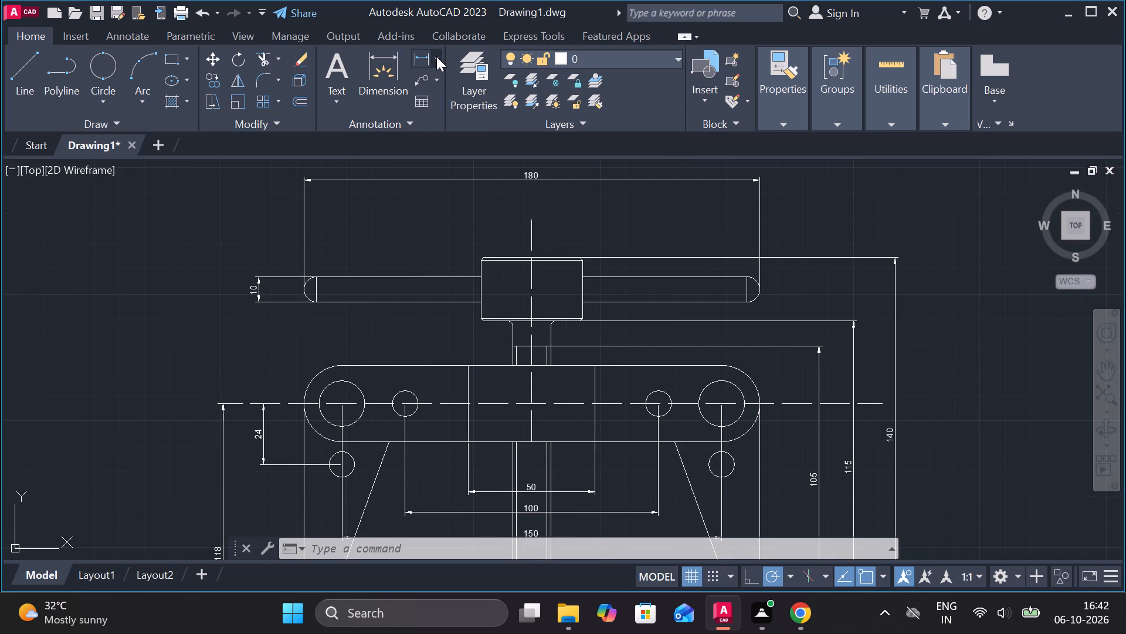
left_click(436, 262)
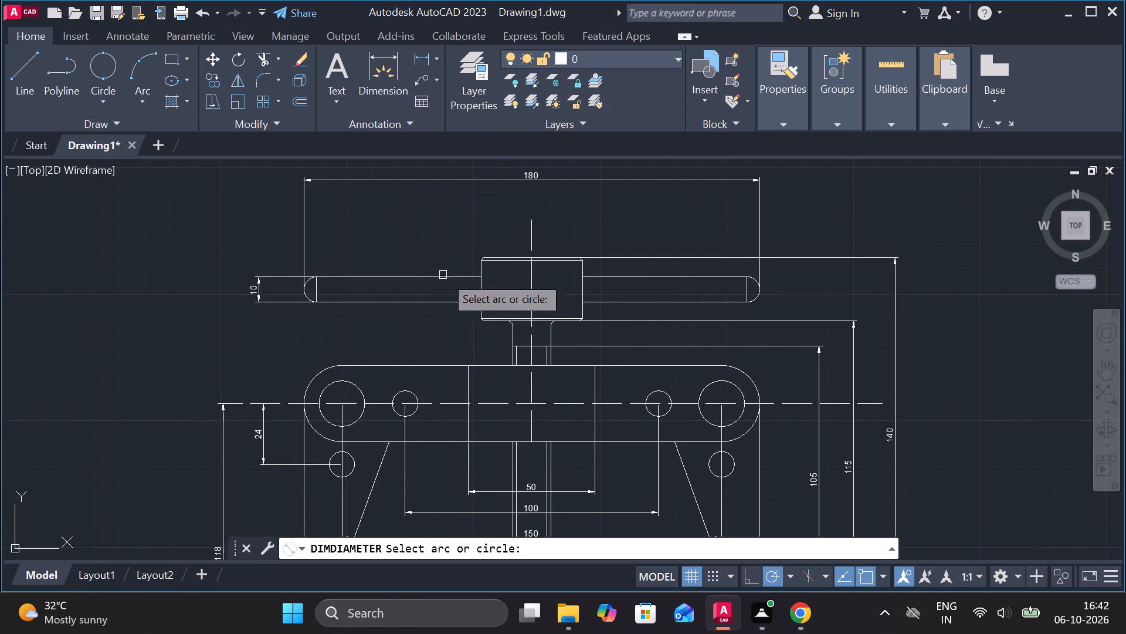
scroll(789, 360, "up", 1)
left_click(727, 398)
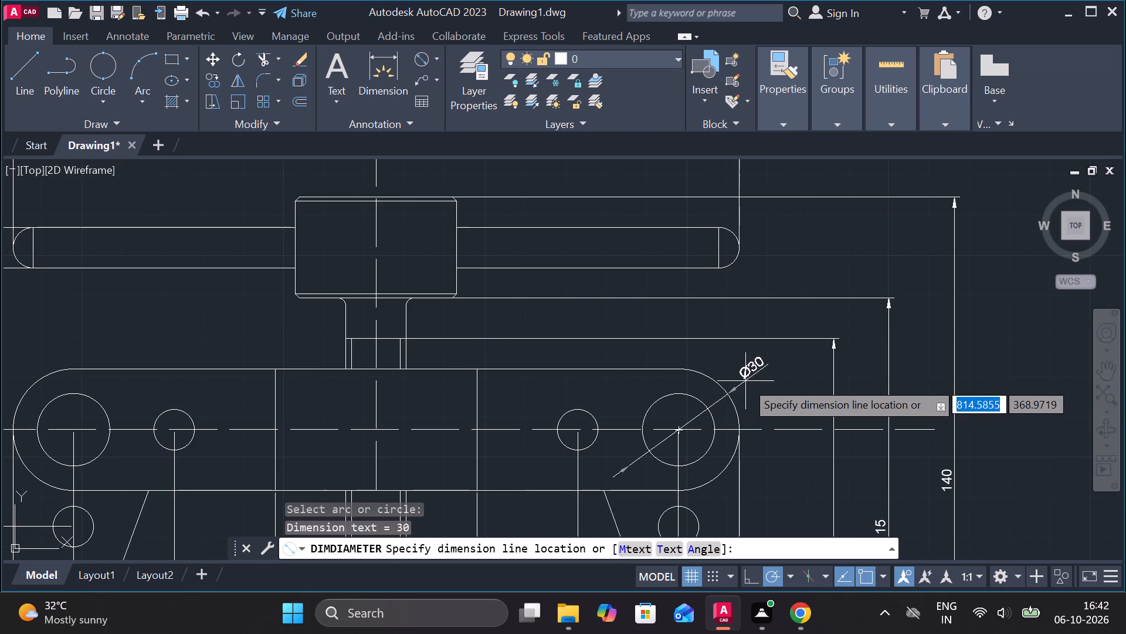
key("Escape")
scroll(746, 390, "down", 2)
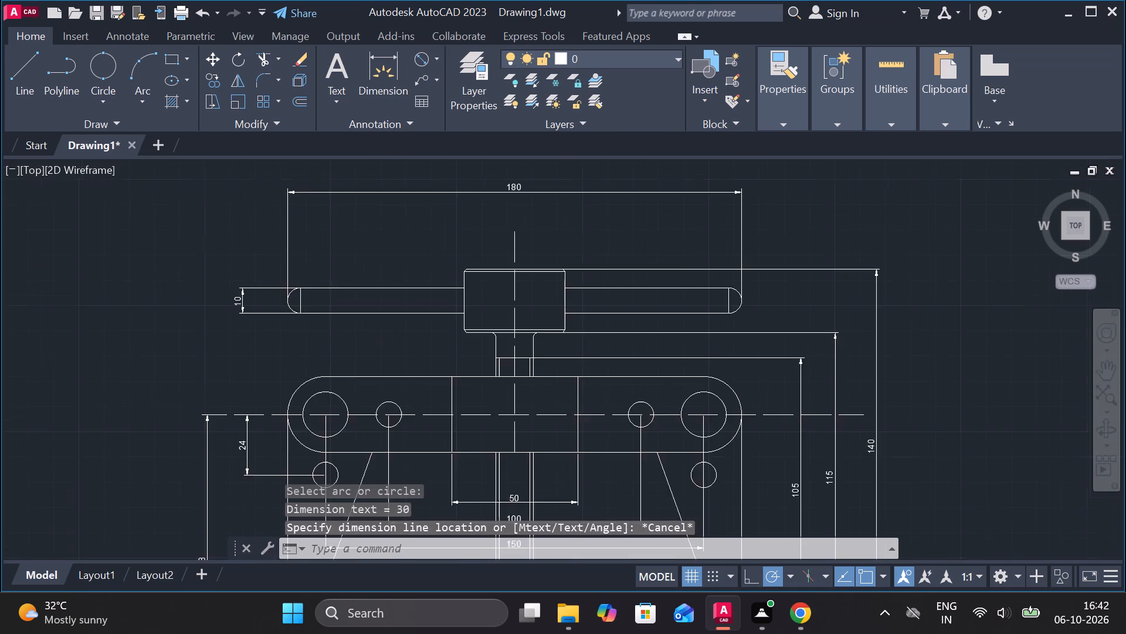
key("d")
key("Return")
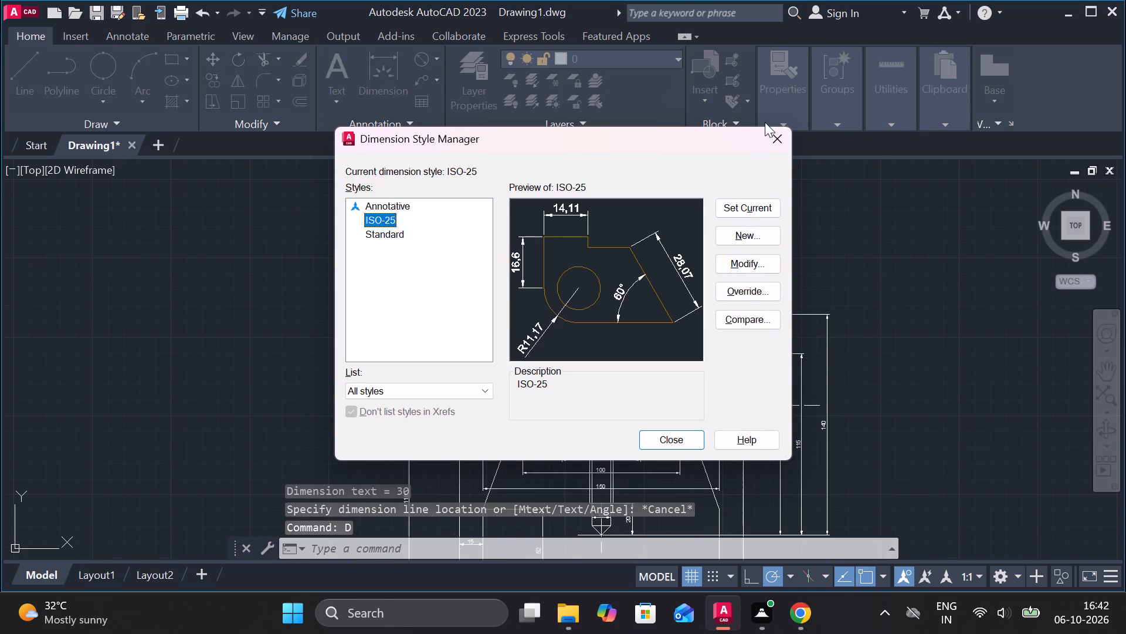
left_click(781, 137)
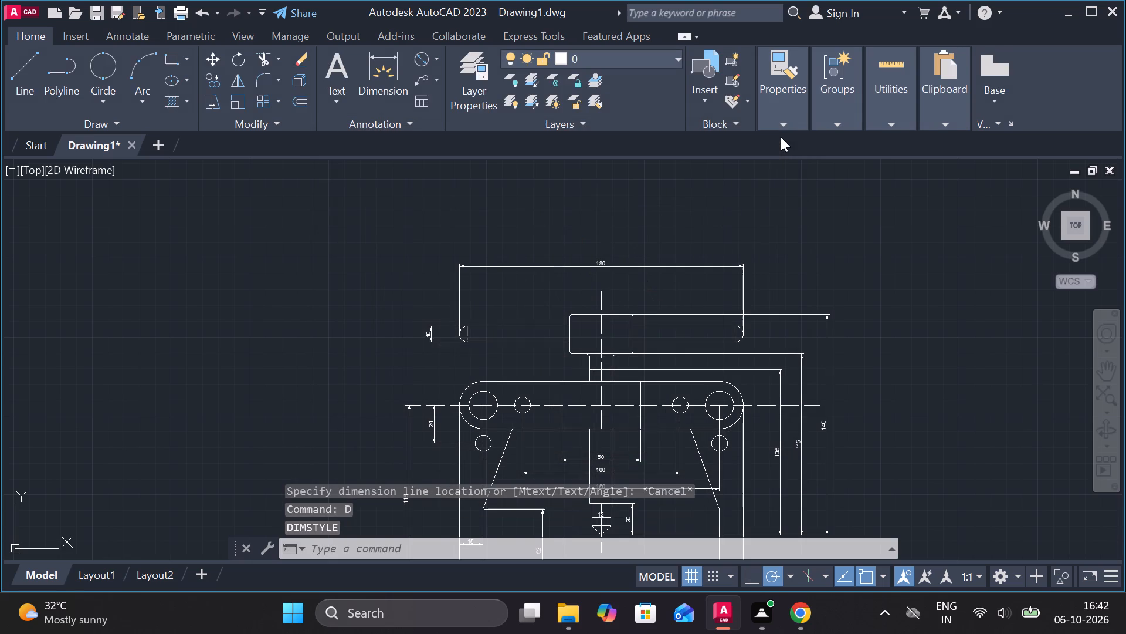
Add a diameter dimension to the large hole at the crossbar's right end, with its text outside the rounded end.
left_click(425, 59)
scroll(668, 392, "up", 2)
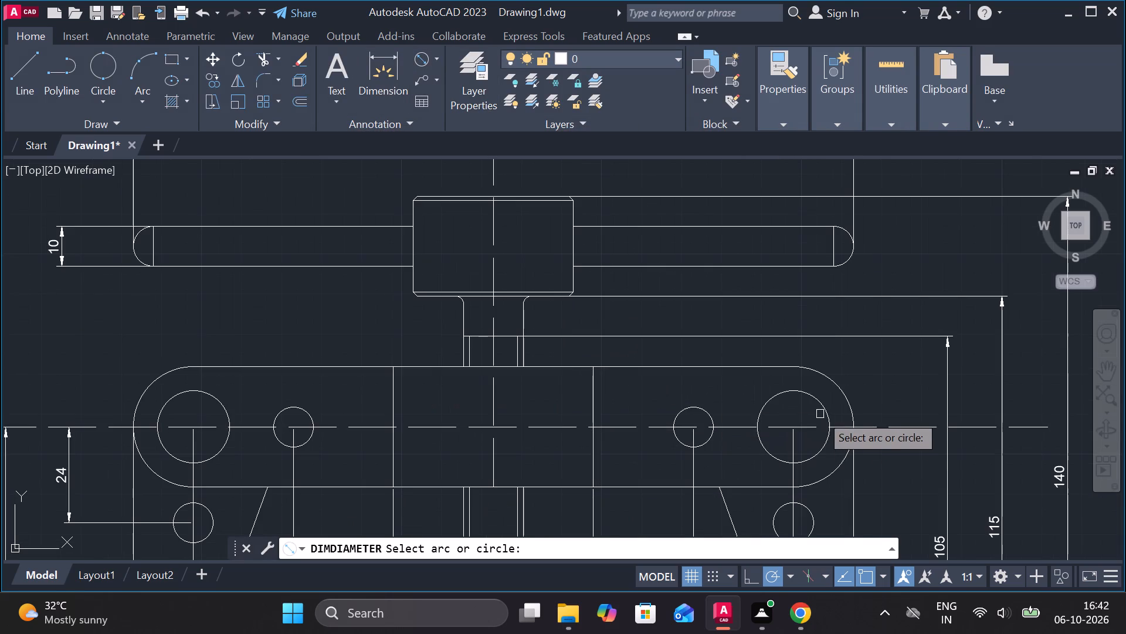
left_click(823, 403)
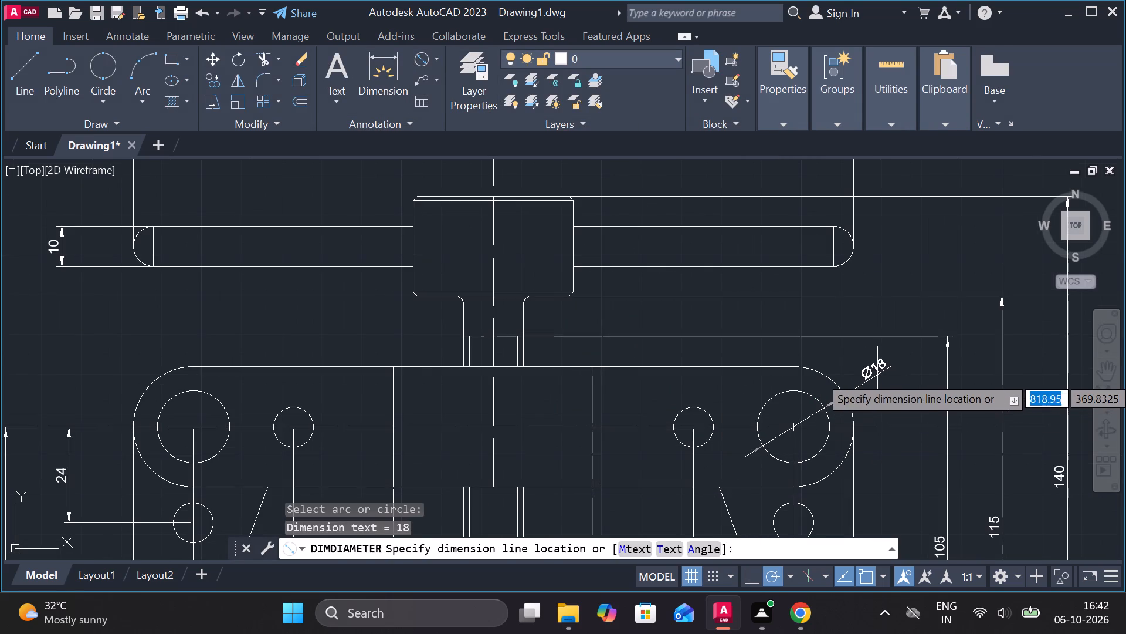
left_click(877, 375)
Add a diameter dimension to the small hole on the left half of the crossbar, with its text at the hole's upper right.
scroll(877, 375, "down", 1)
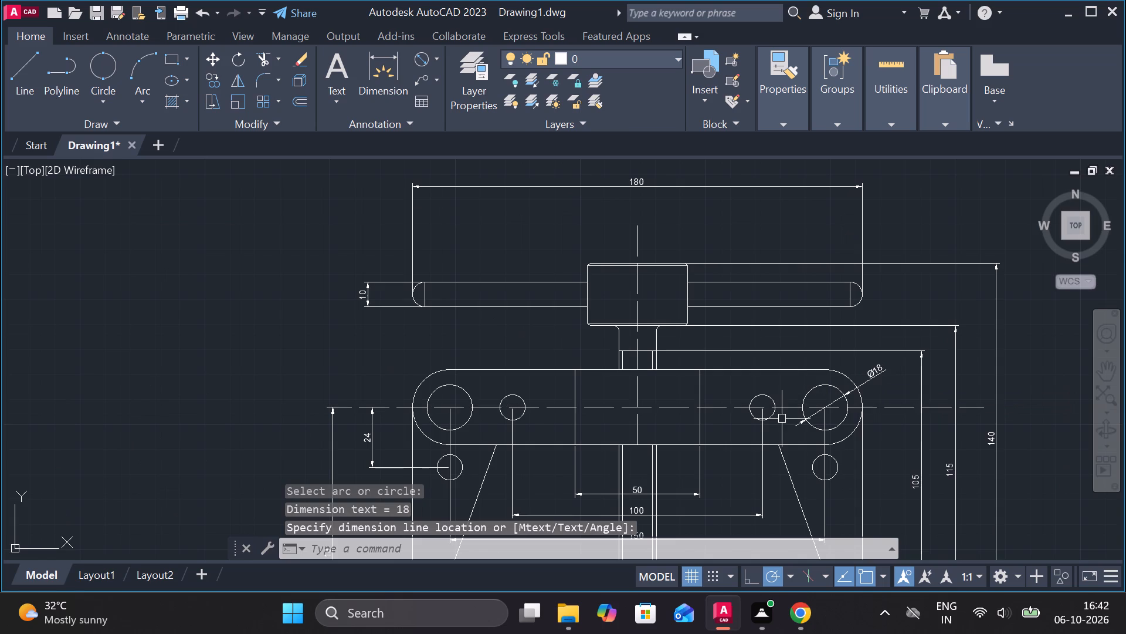
left_click(762, 407)
key("space")
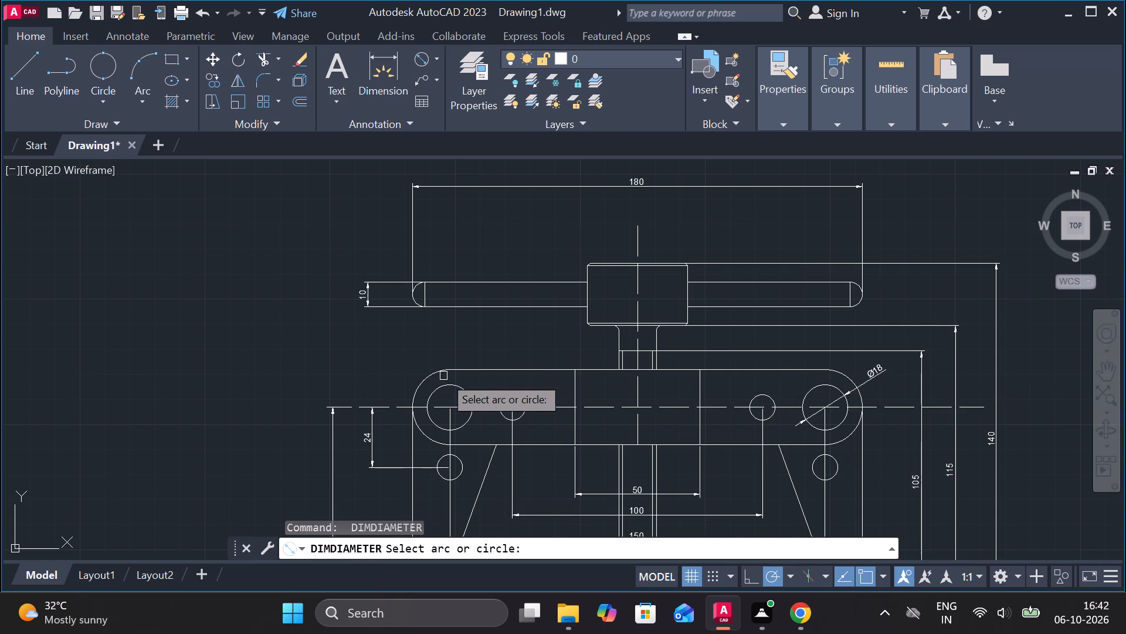
scroll(545, 388, "up", 1)
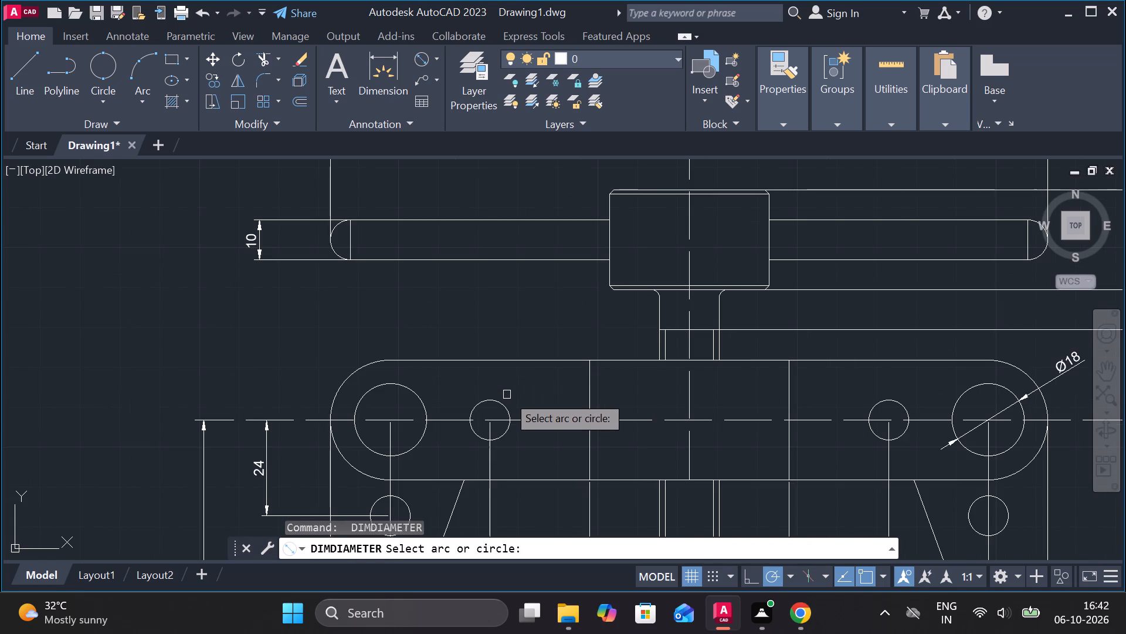
left_click(503, 399)
left_click(515, 401)
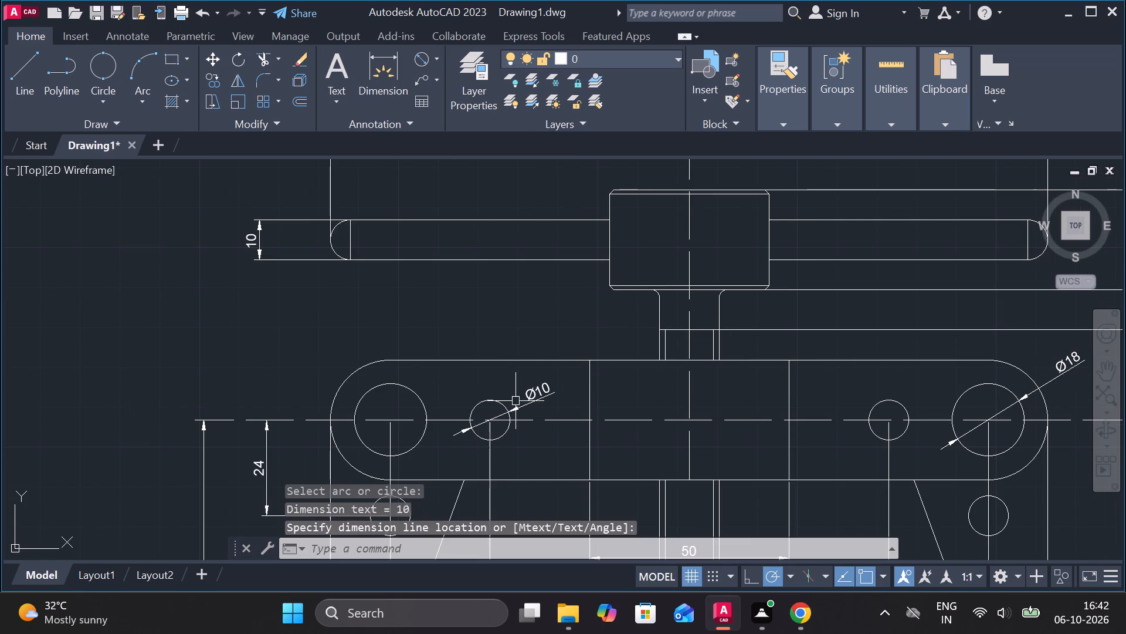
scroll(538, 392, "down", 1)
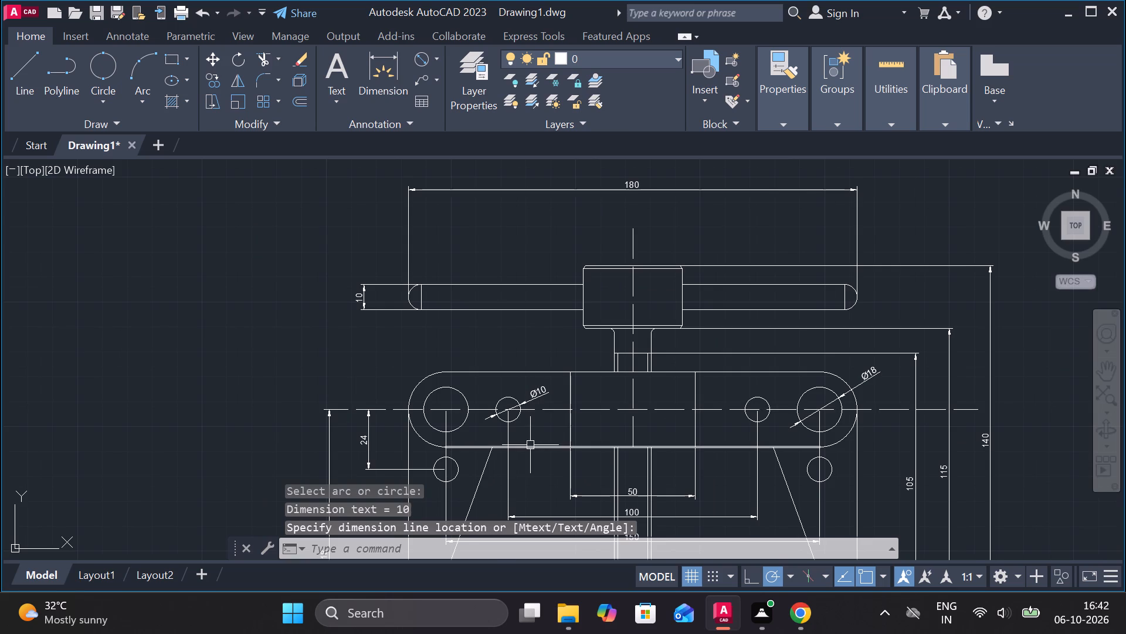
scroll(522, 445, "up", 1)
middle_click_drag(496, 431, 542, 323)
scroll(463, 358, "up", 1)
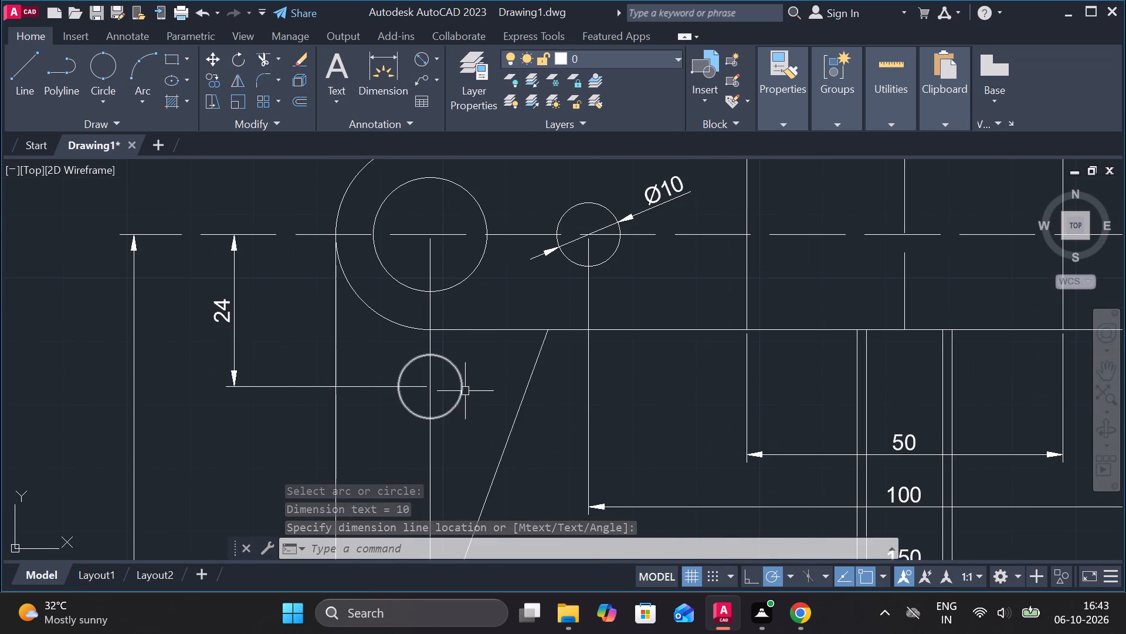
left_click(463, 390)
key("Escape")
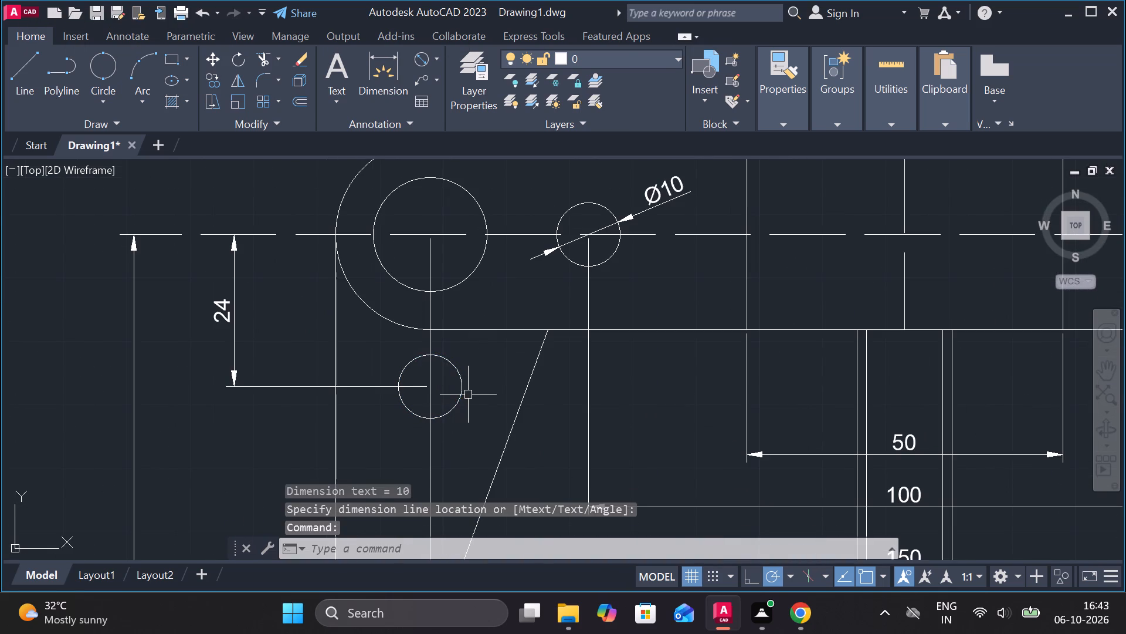
Add a diameter dimension to the small hole below the crossbar's left end, with its text at the hole's upper right.
key("space")
left_click(457, 386)
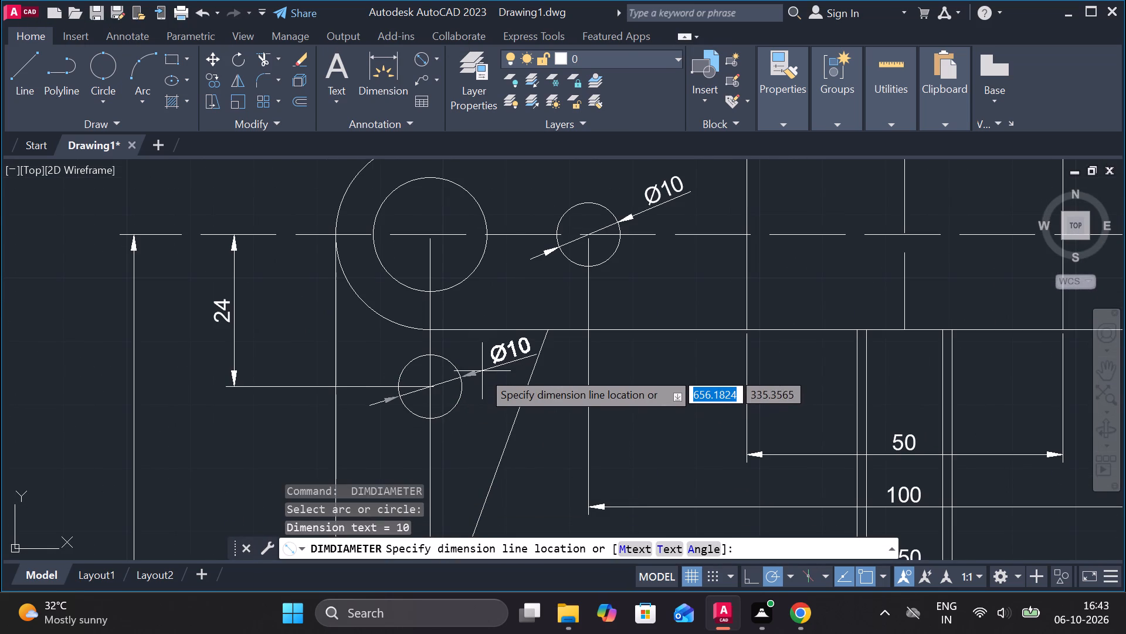
left_click(483, 368)
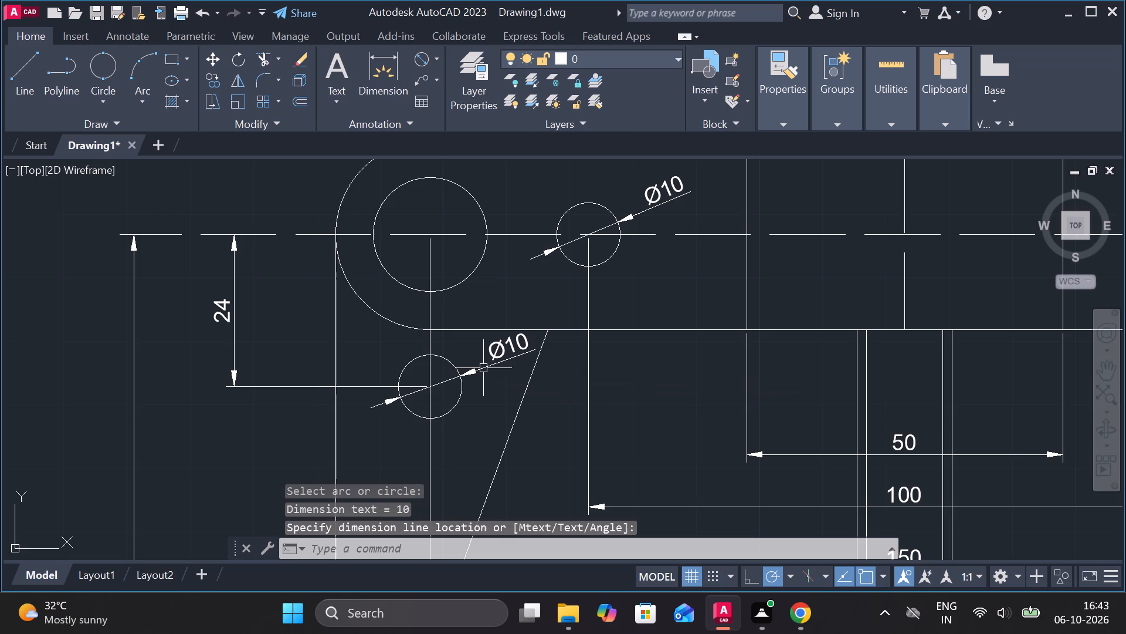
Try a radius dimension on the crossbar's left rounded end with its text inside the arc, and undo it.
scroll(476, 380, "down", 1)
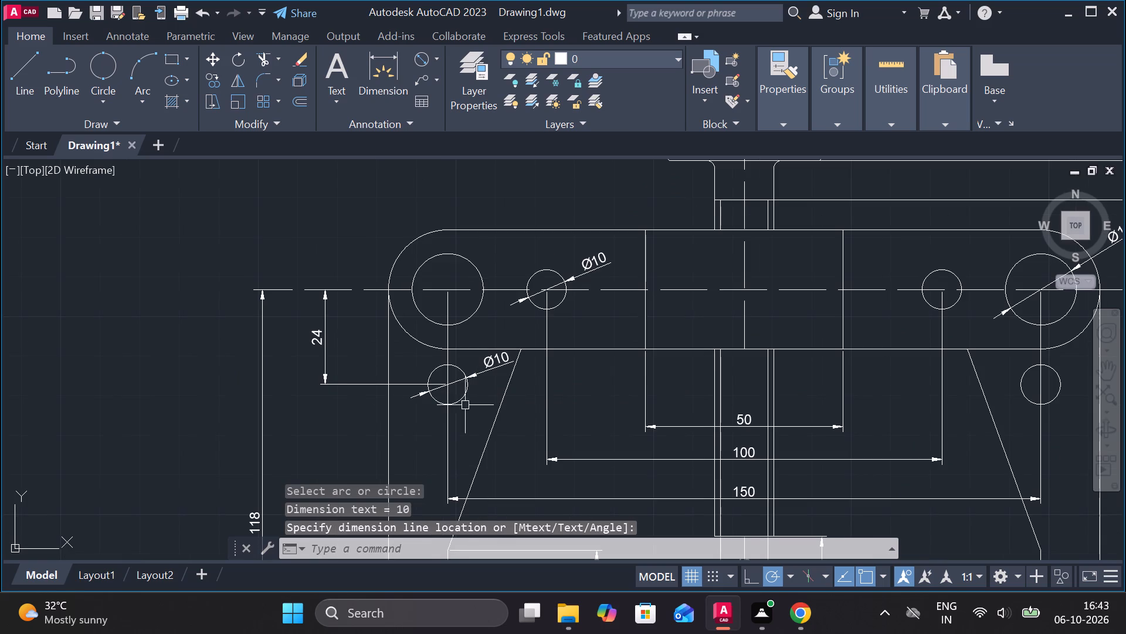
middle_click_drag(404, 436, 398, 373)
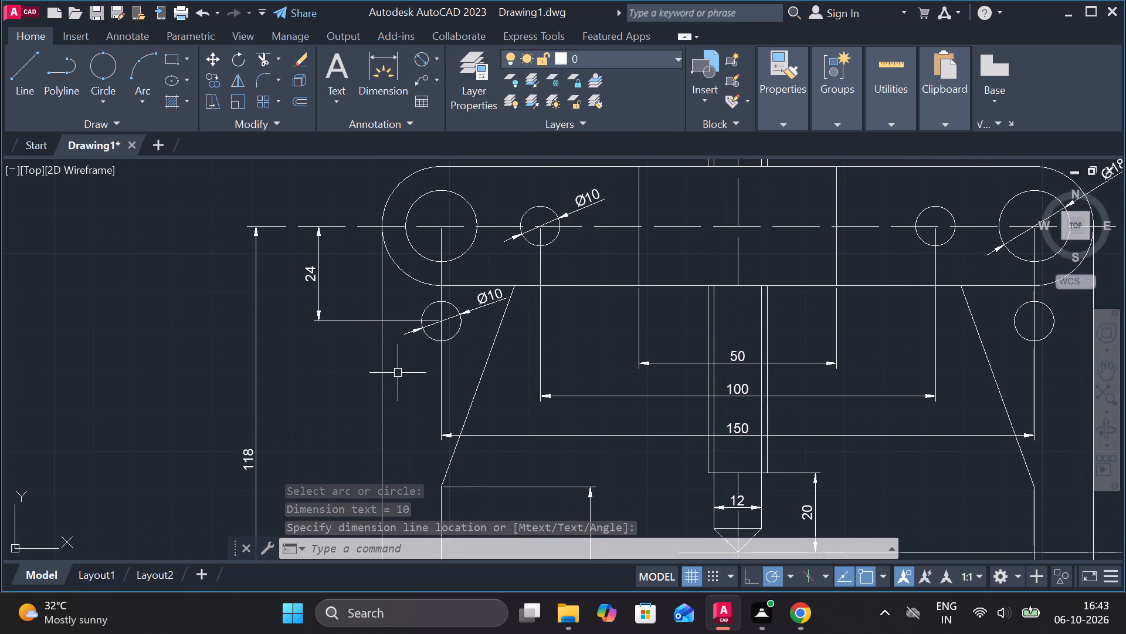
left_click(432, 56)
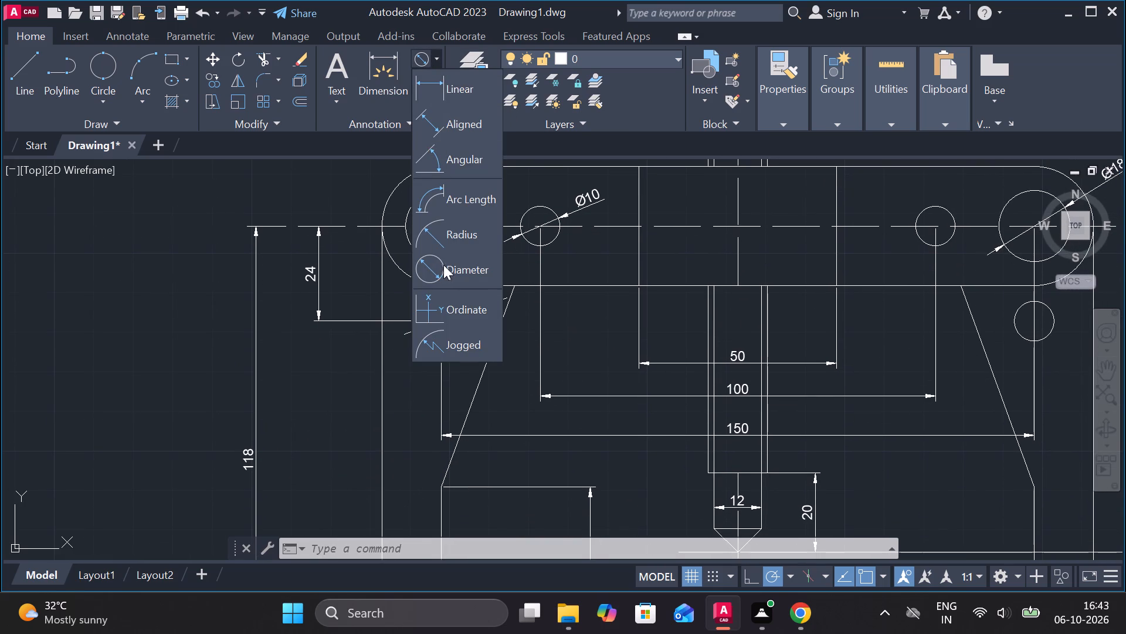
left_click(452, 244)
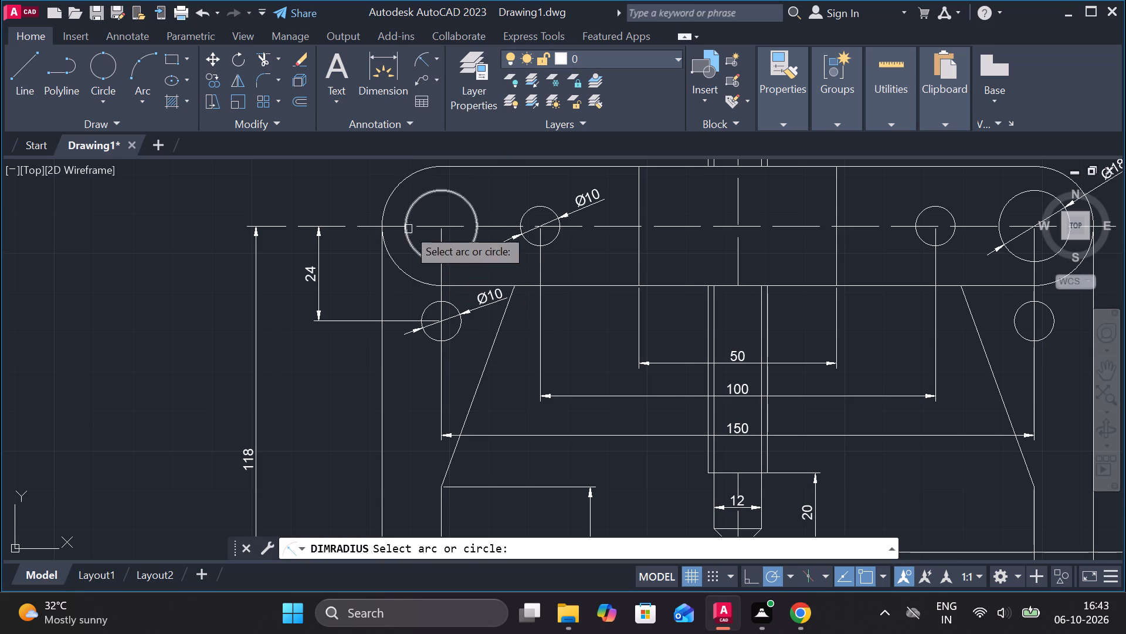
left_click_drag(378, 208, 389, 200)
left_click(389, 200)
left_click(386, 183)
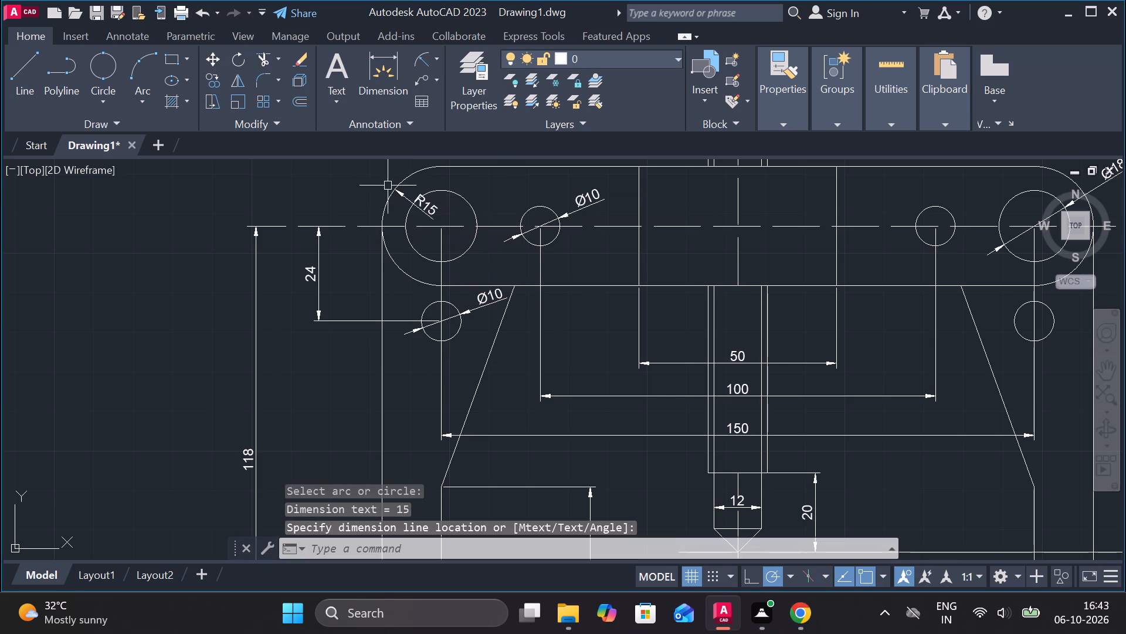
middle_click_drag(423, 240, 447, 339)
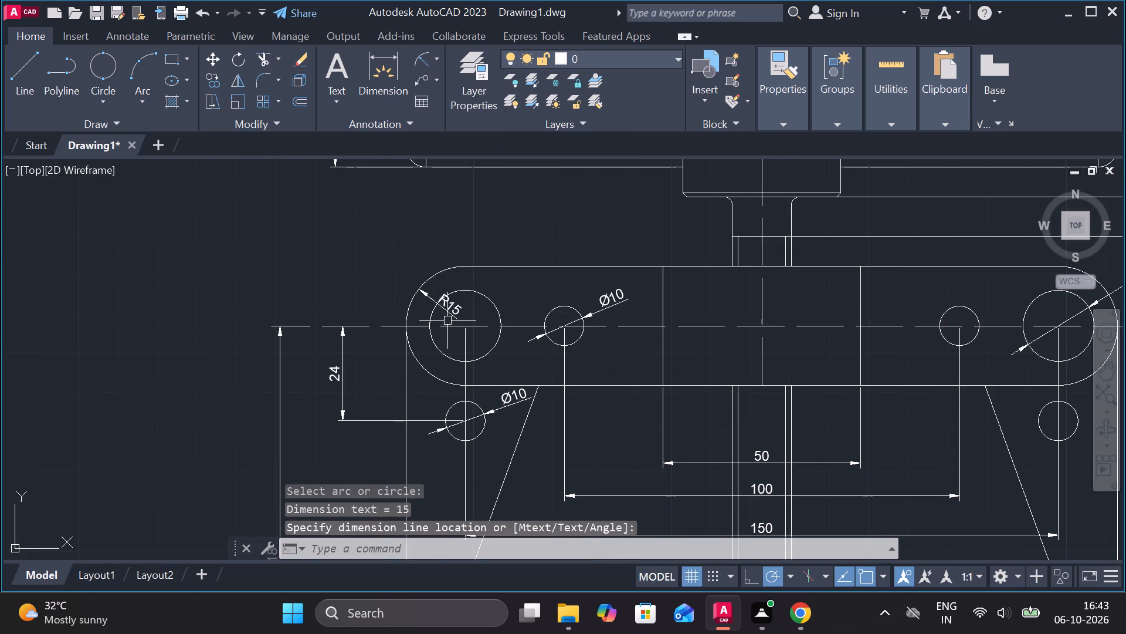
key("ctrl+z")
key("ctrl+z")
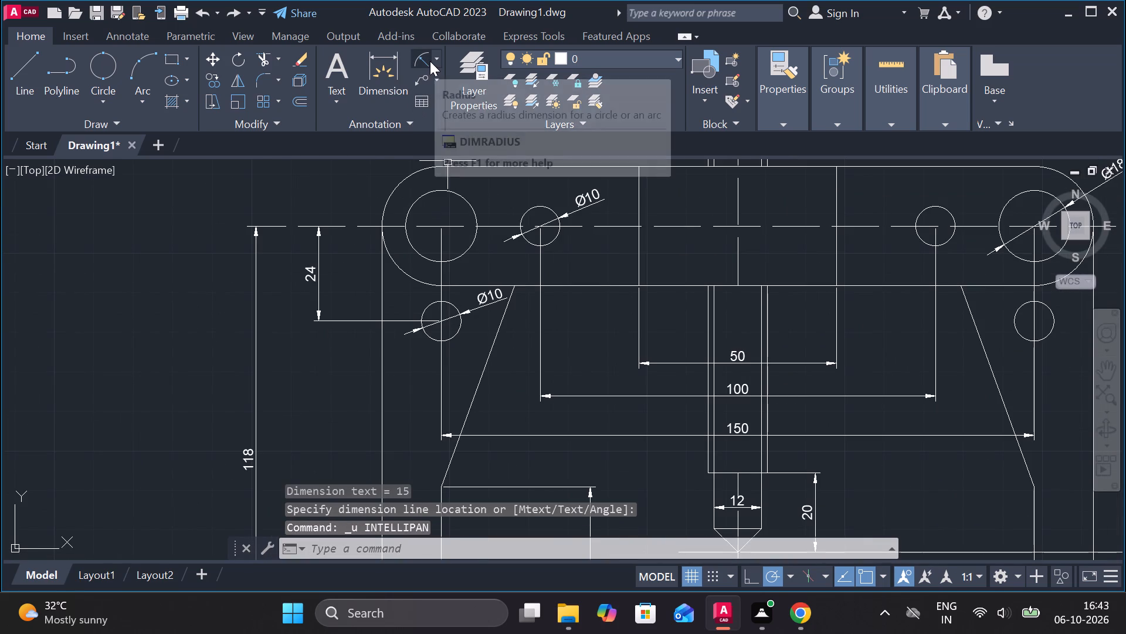
Add a radius dimension to the crossbar's left rounded end, with its text outside the arc at the upper left.
left_click(419, 58)
left_click(396, 189)
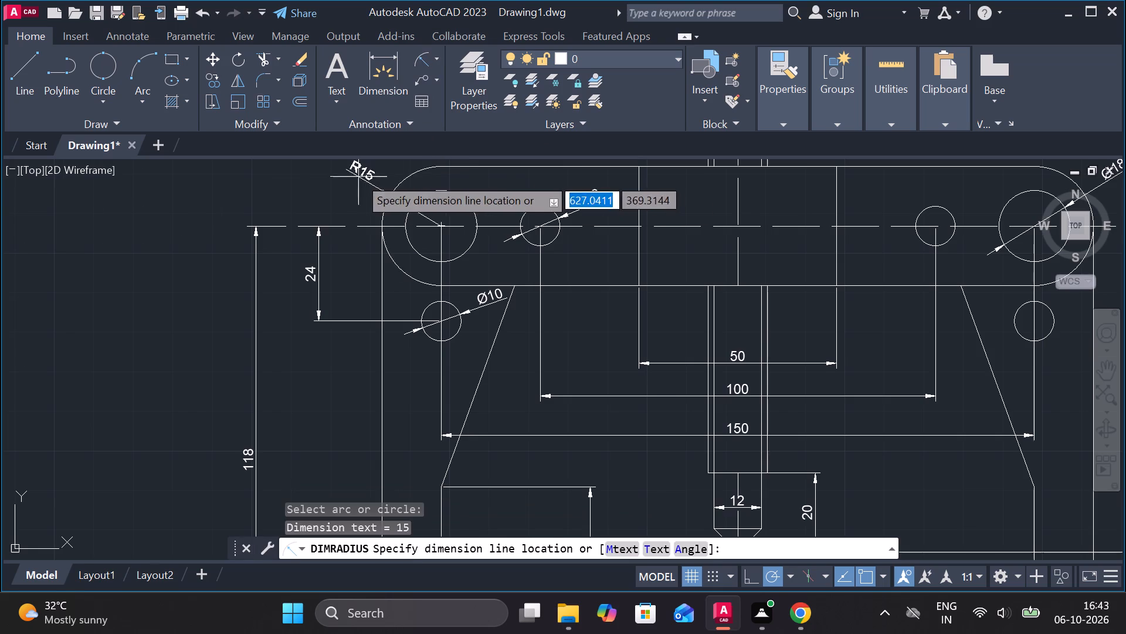
middle_click_drag(362, 177, 439, 264)
left_click(408, 204)
Add a radius dimension to the left arm's bottom outer corner fillet, with its text outside at the lower left.
scroll(501, 204, "down", 1)
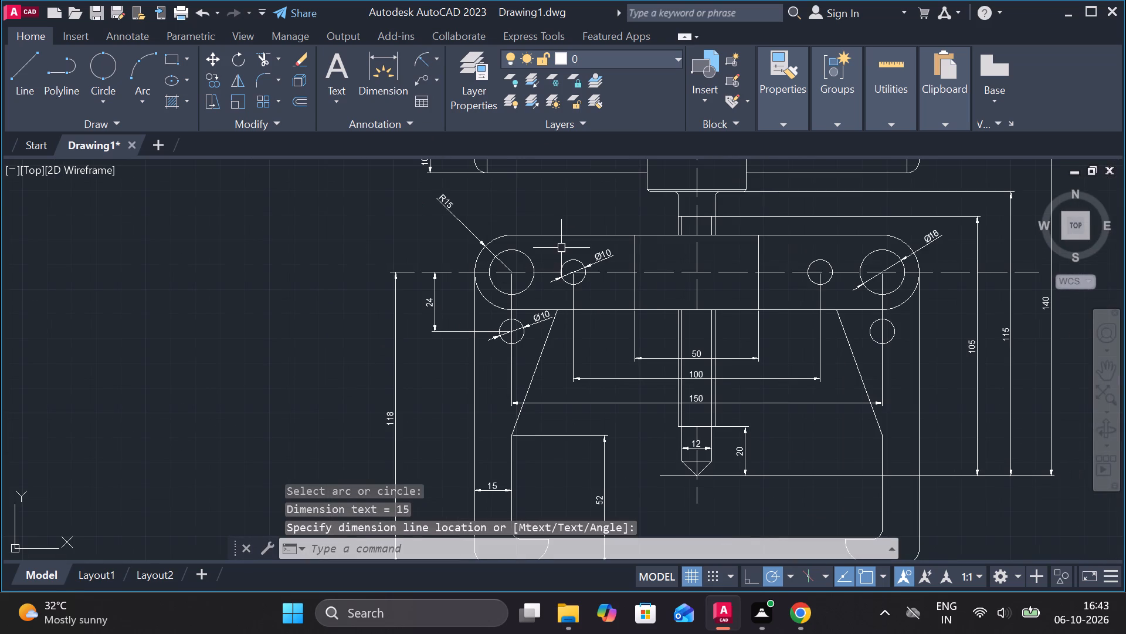
scroll(559, 238, "down", 2)
scroll(620, 400, "up", 2)
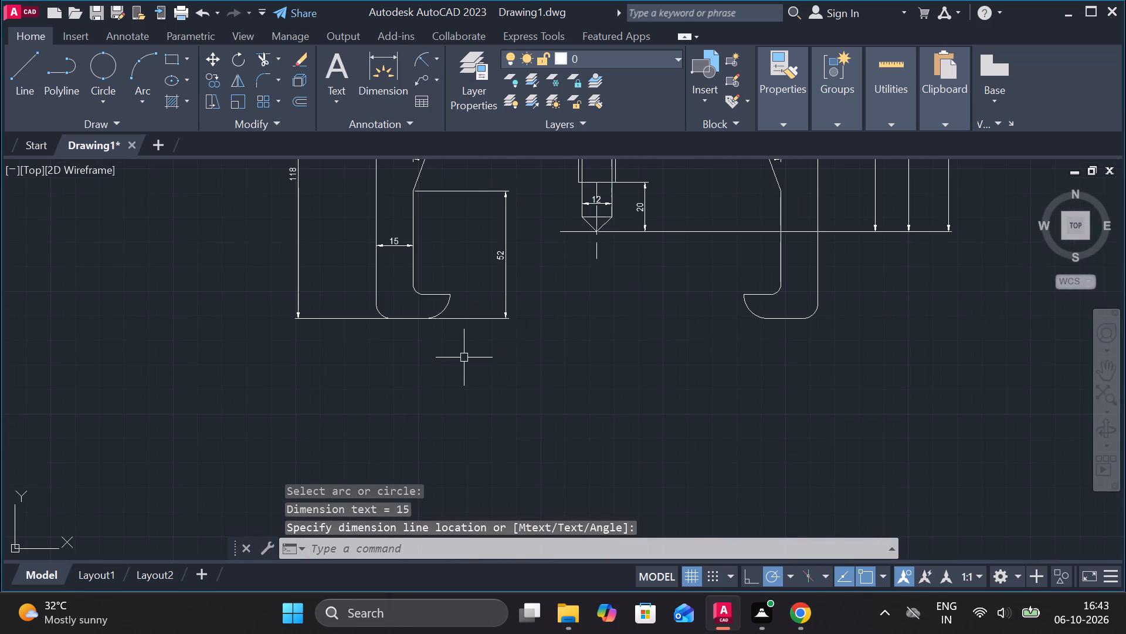
key("space")
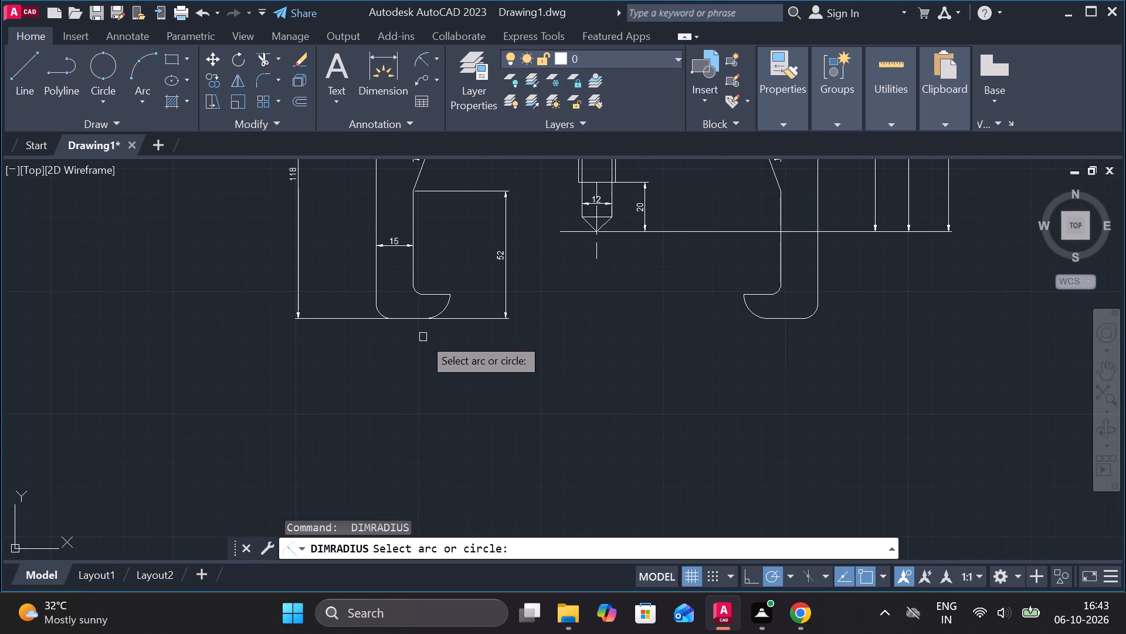
left_click(379, 312)
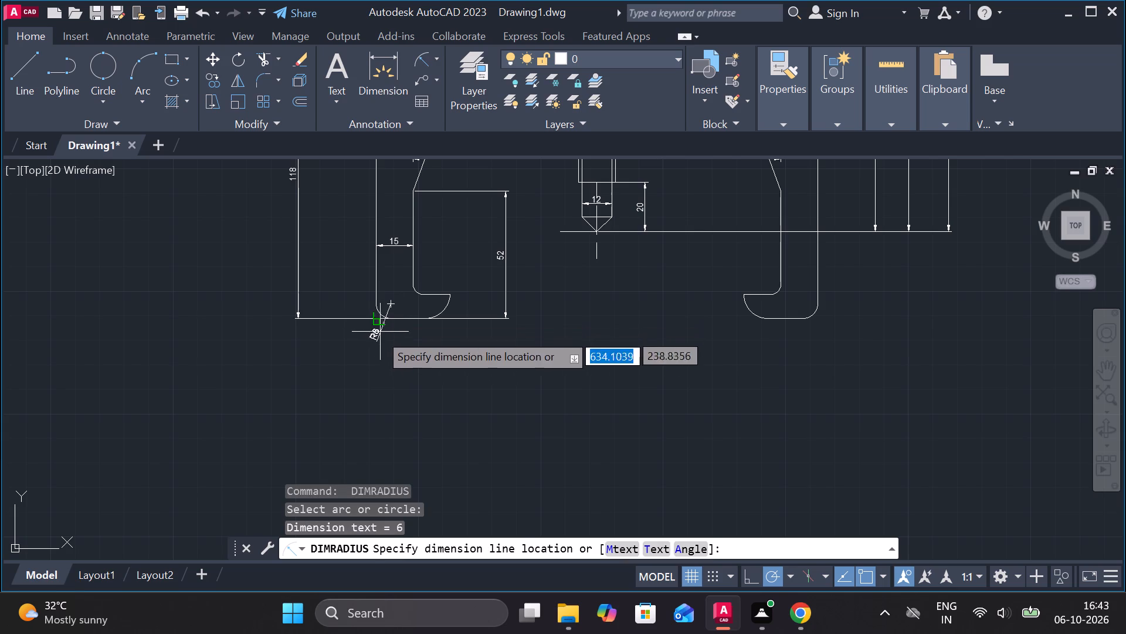
scroll(362, 342, "up", 1)
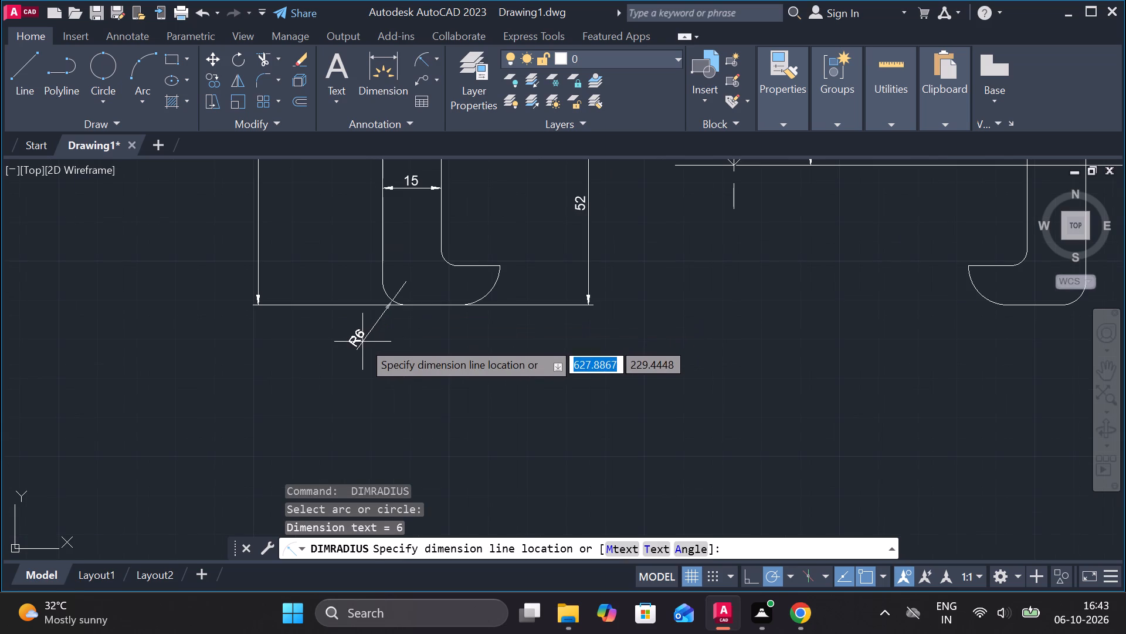
left_click(362, 340)
Add a radius dimension to the left arm's inner fillet above the hook, with its text at the fillet's upper right.
key("space")
left_click(453, 262)
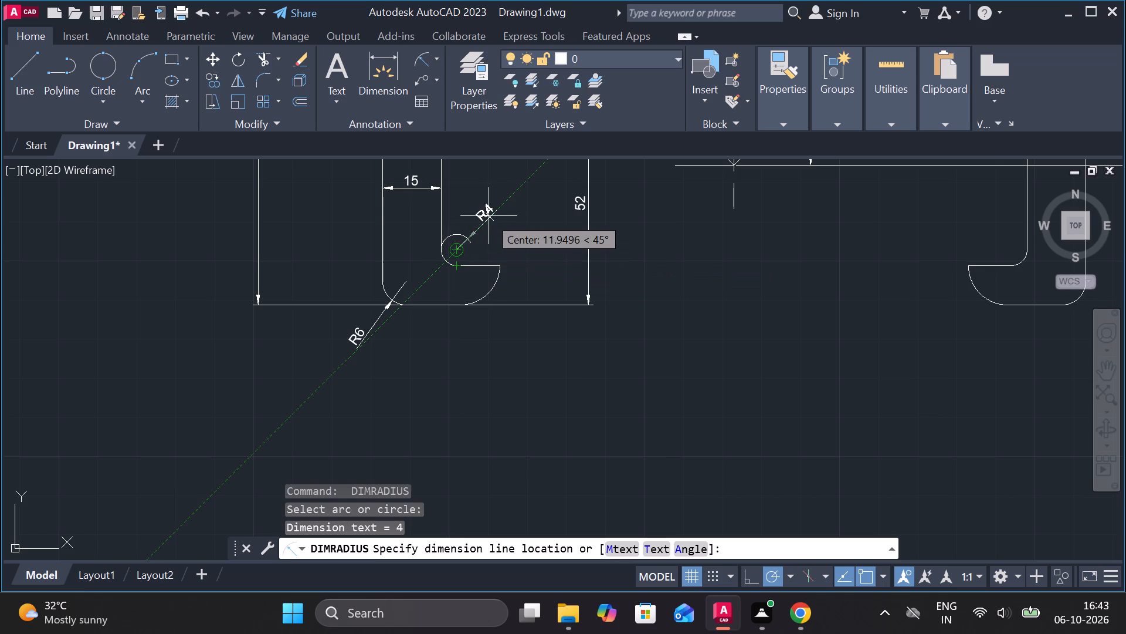
scroll(464, 251, "up", 3)
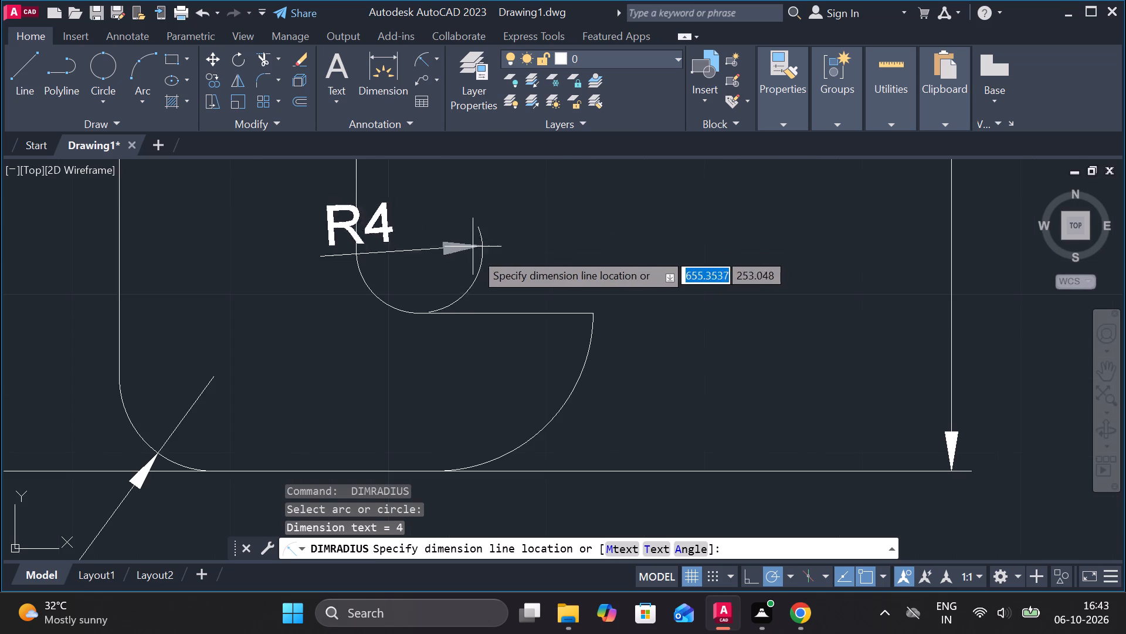
left_click(391, 296)
Add a radius dimension to the curved tip of the right arm's hook, with its text outside at the lower left.
scroll(494, 299, "down", 2)
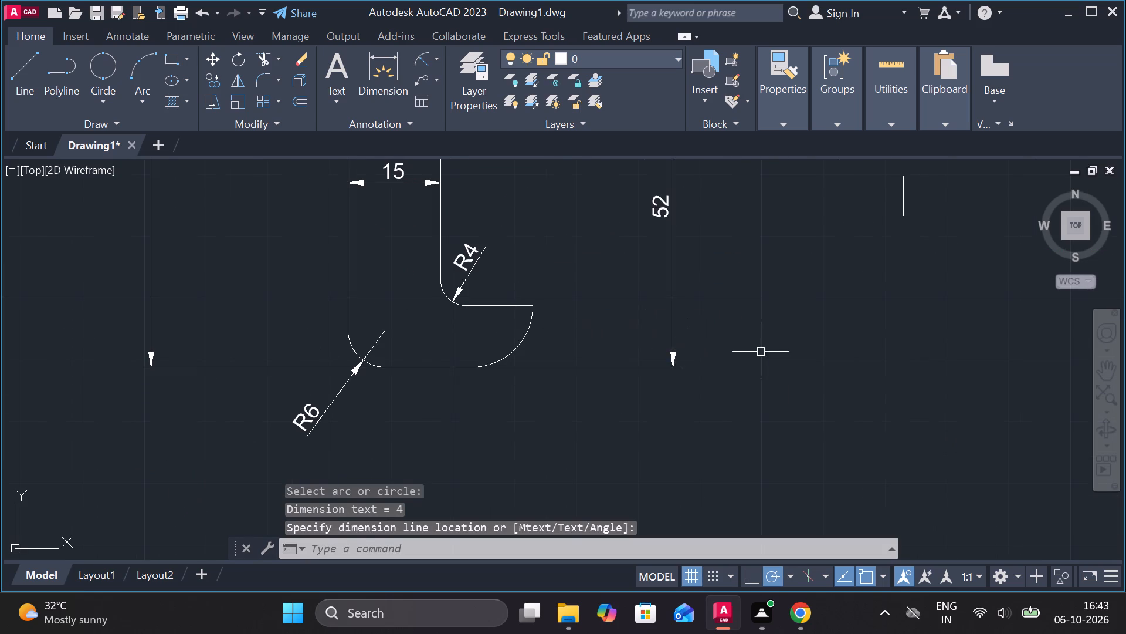
middle_click_drag(711, 352, 518, 336)
scroll(550, 313, "down", 1)
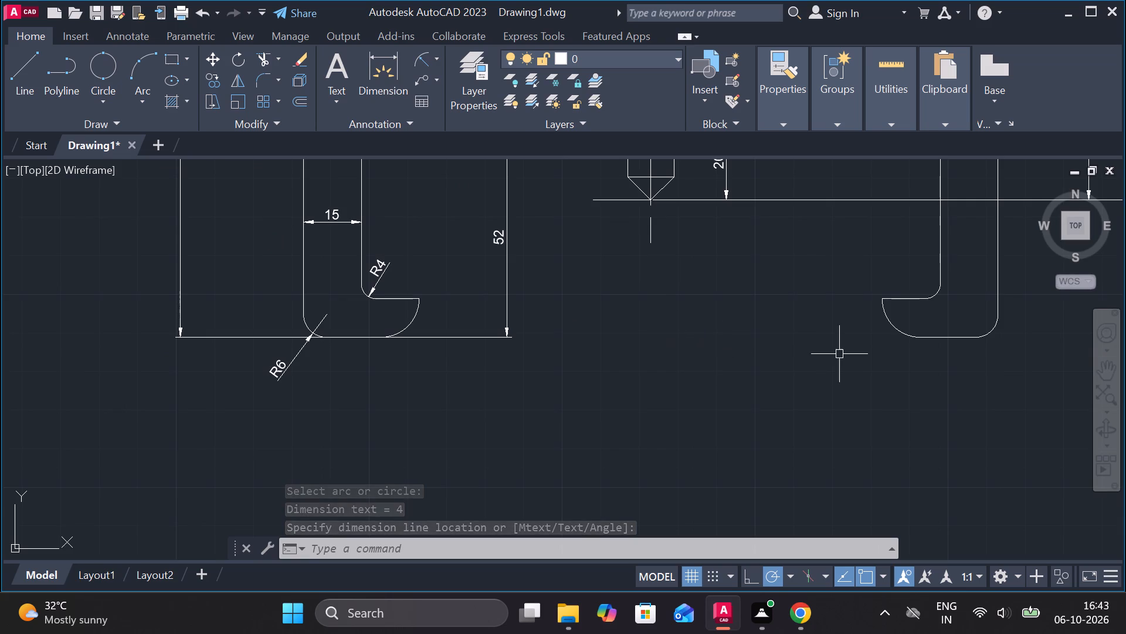
middle_click_drag(792, 353, 645, 331)
scroll(701, 305, "up", 1)
key("space")
left_click(765, 301)
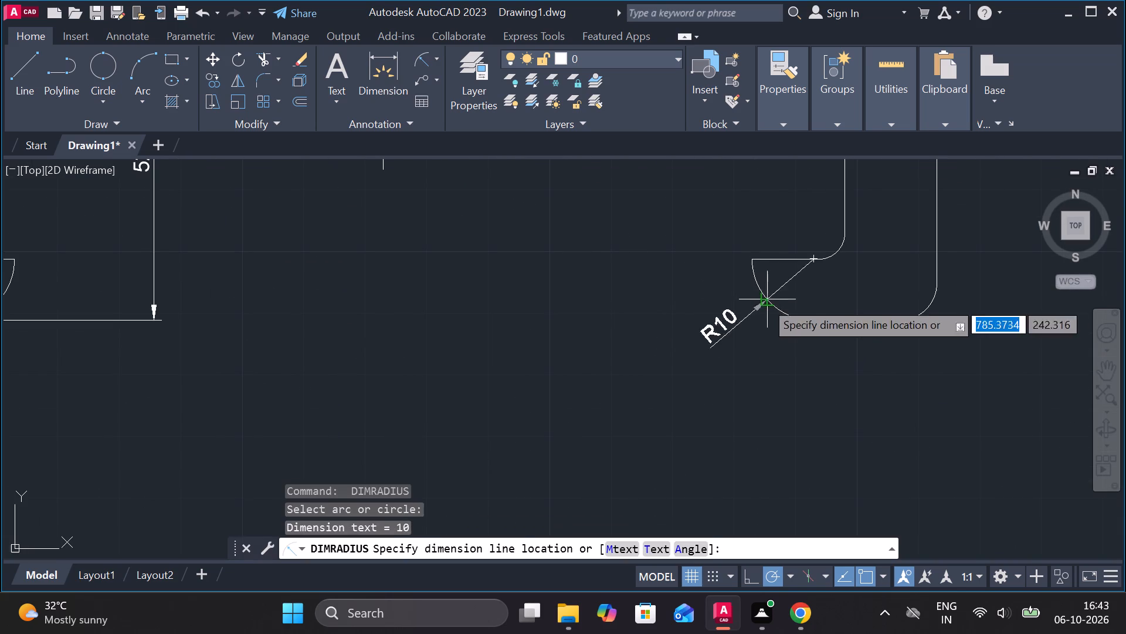
left_click(723, 322)
Add a vertical linear dimension between the crossbar's upper and lower edges, placed inside the central block left of the shaft.
scroll(572, 311, "down", 1)
scroll(524, 310, "down", 1)
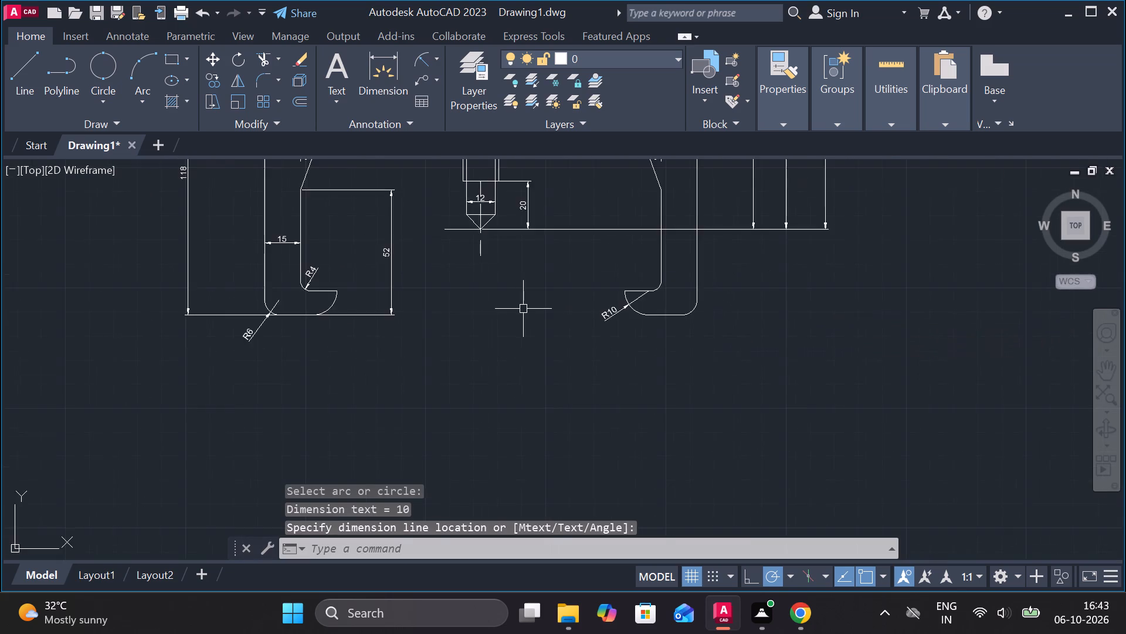
middle_click_drag(525, 311, 591, 376)
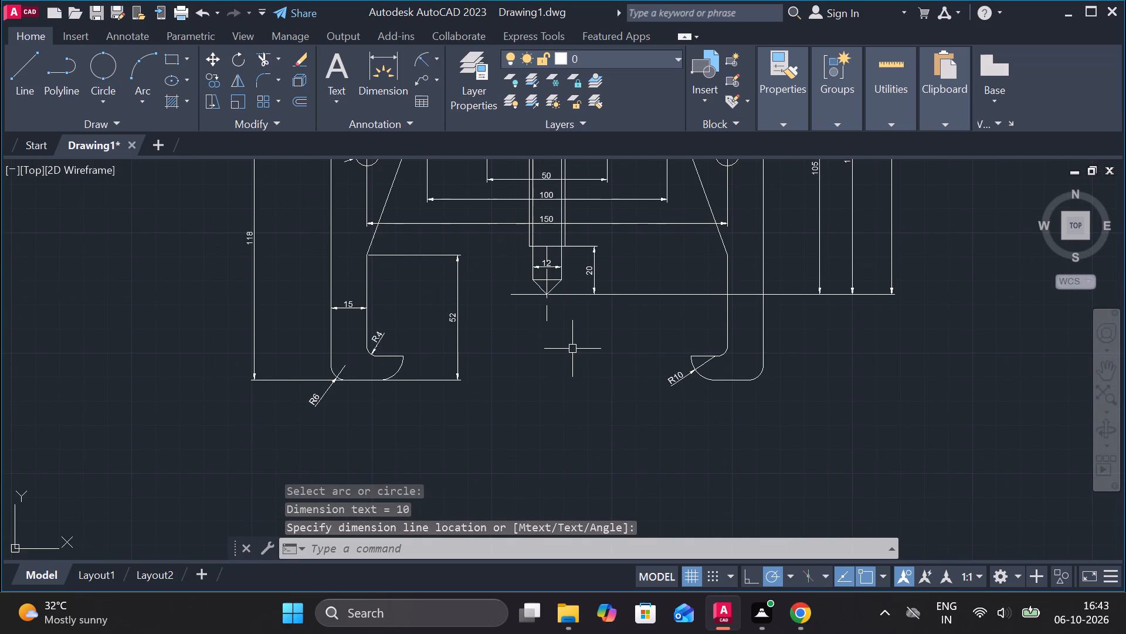
middle_click_drag(592, 359, 622, 414)
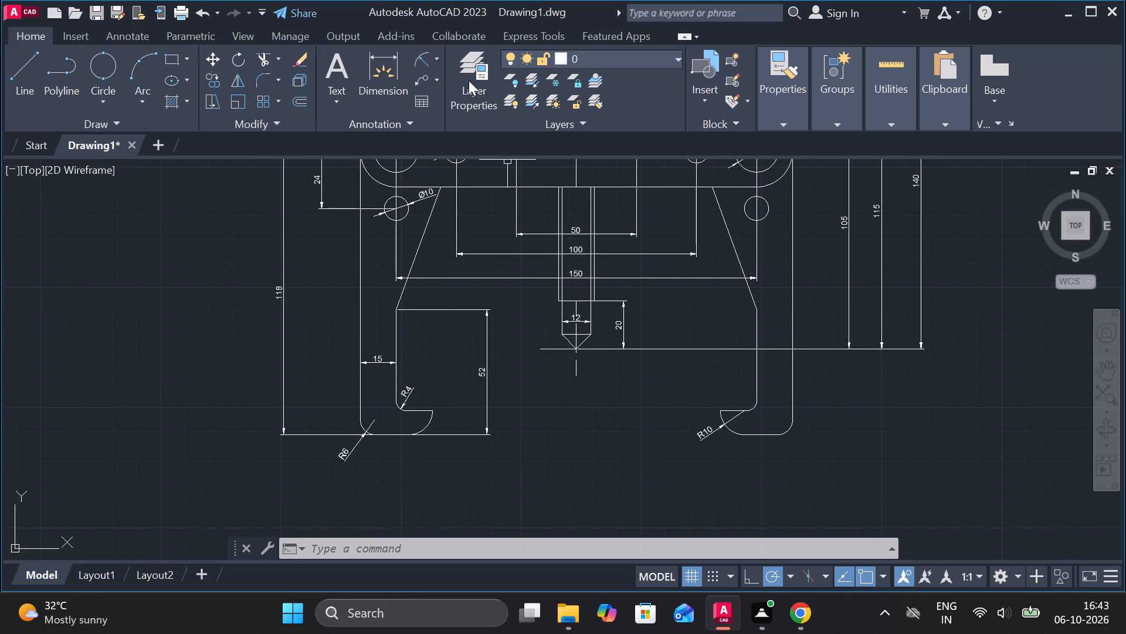
left_click(441, 53)
left_click(442, 92)
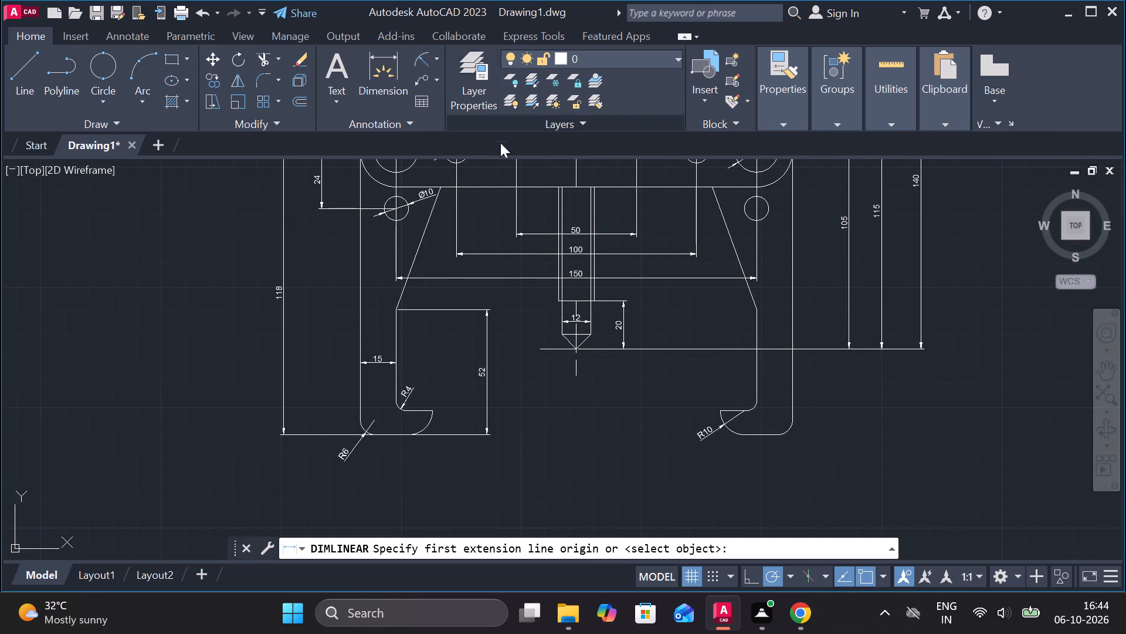
middle_click_drag(500, 281, 502, 359)
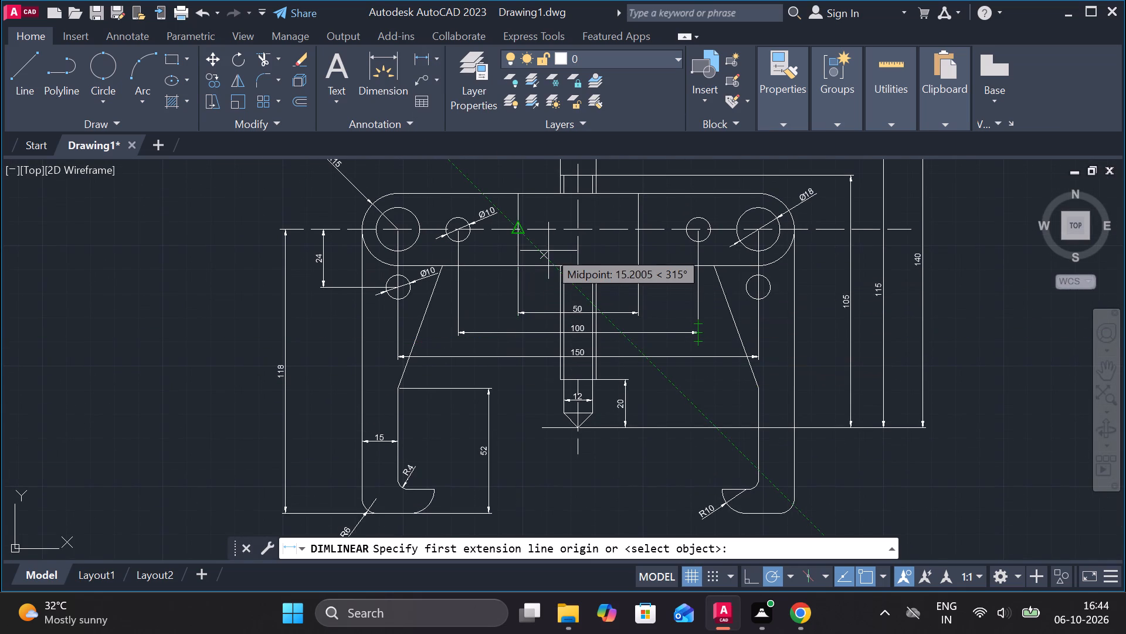
scroll(548, 251, "up", 1)
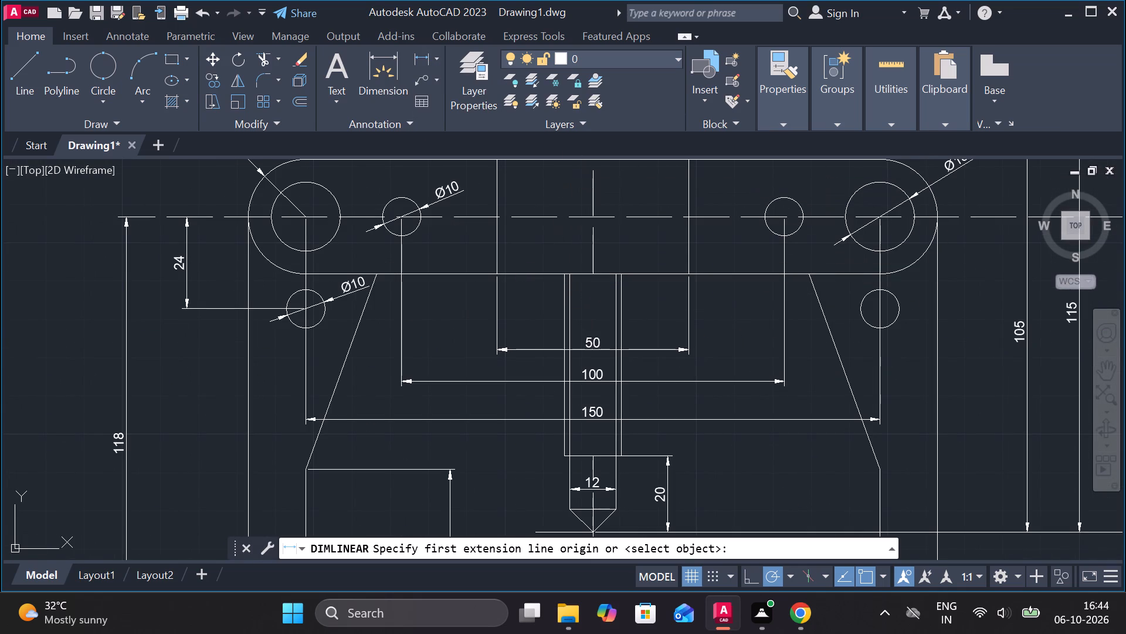
middle_click_drag(567, 209, 565, 252)
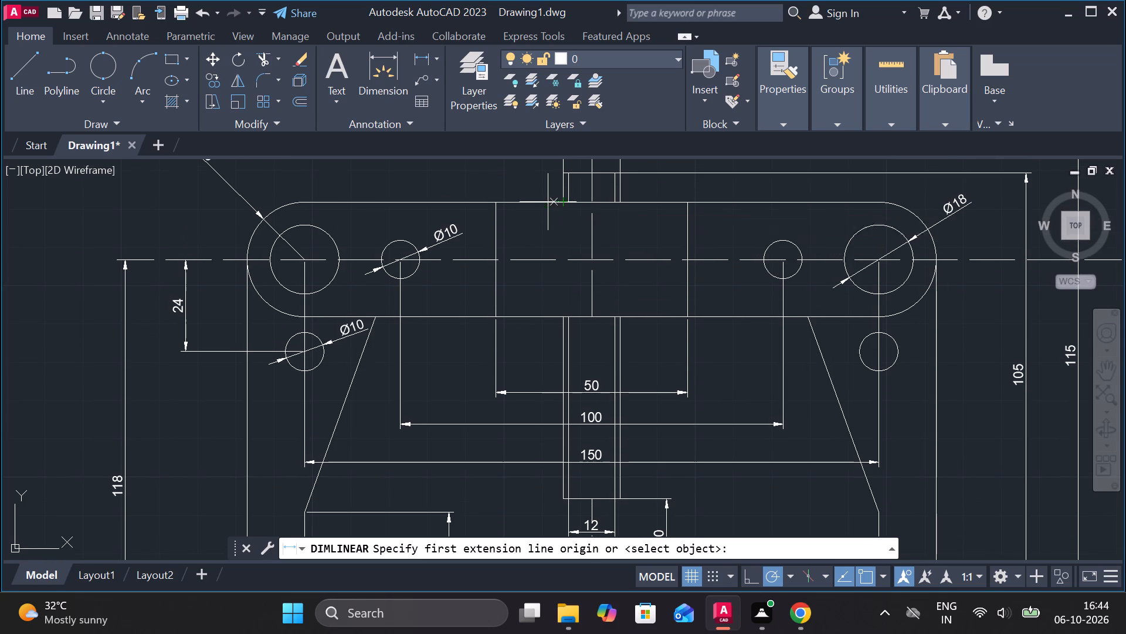
left_click(545, 201)
left_click(542, 311)
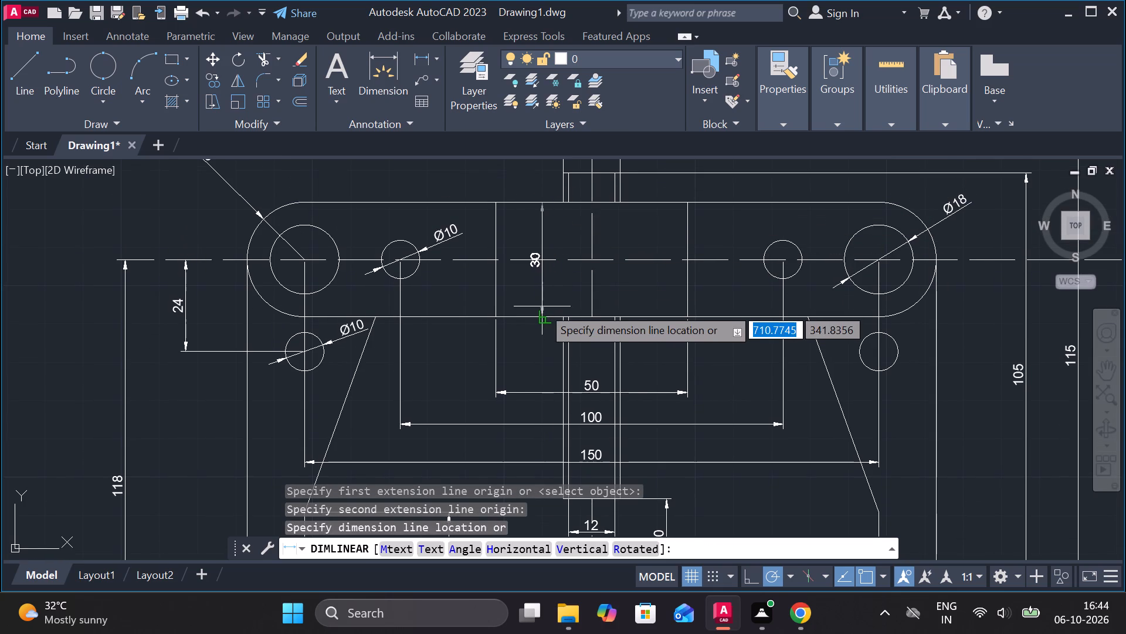
left_click(541, 305)
Set the arrow size of the ISO-25 dimension style to 3.
scroll(541, 305, "down", 2)
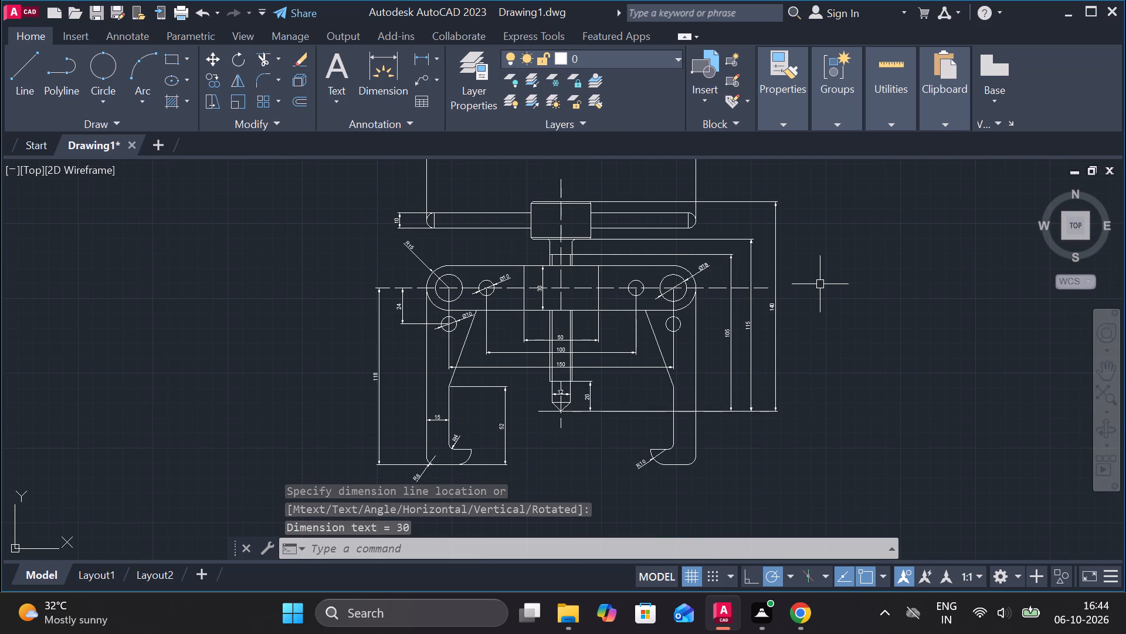
key("d")
key("Return")
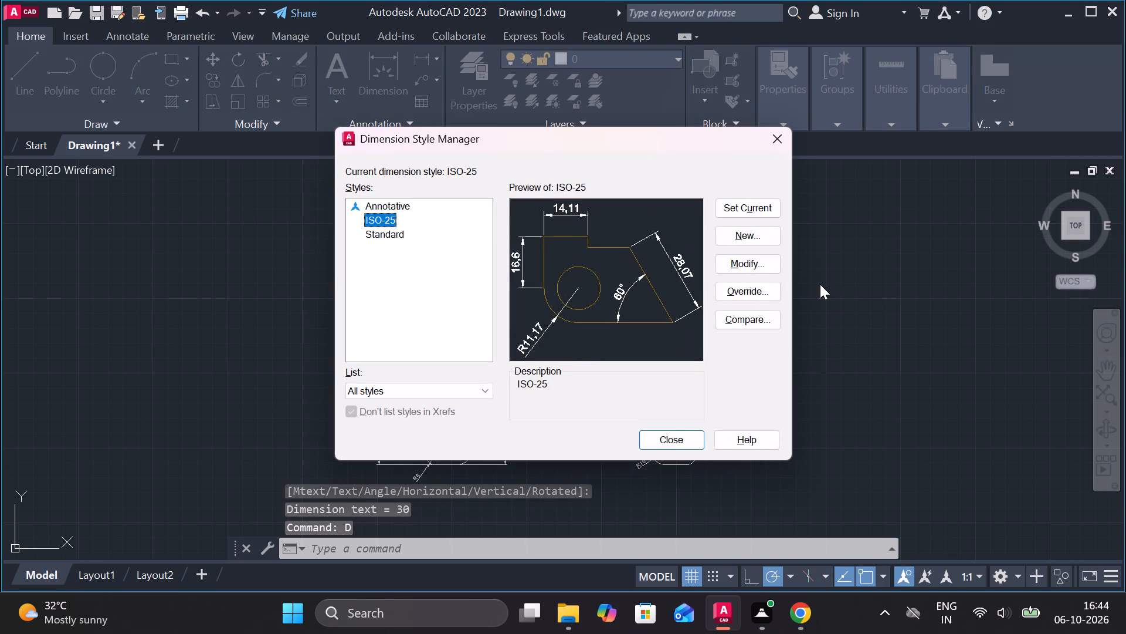
left_click(743, 260)
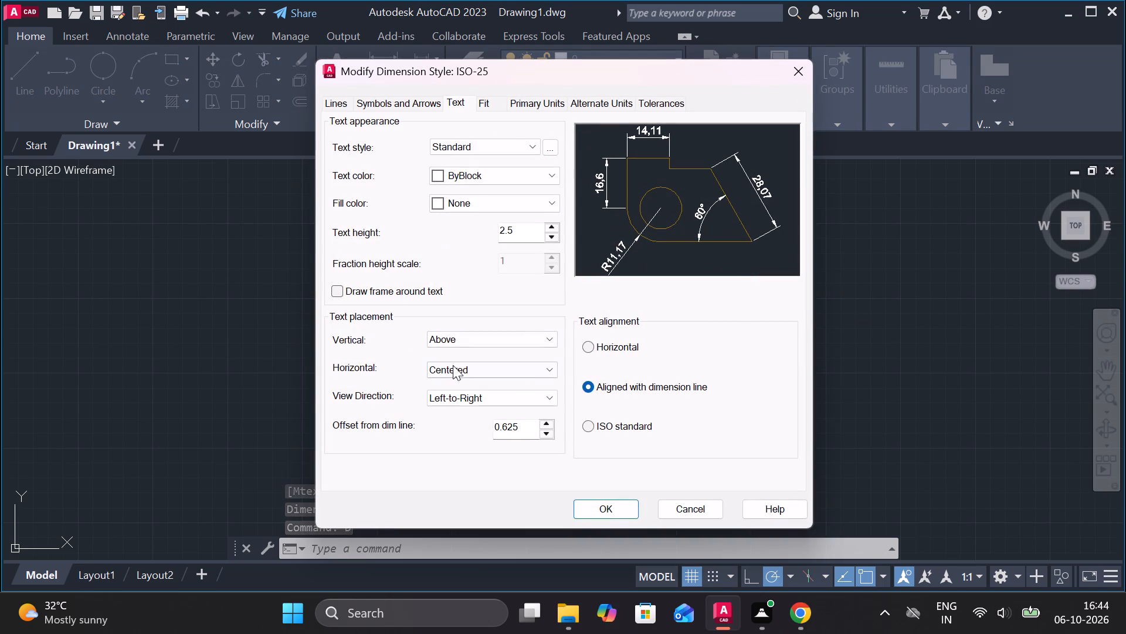
left_click(416, 107)
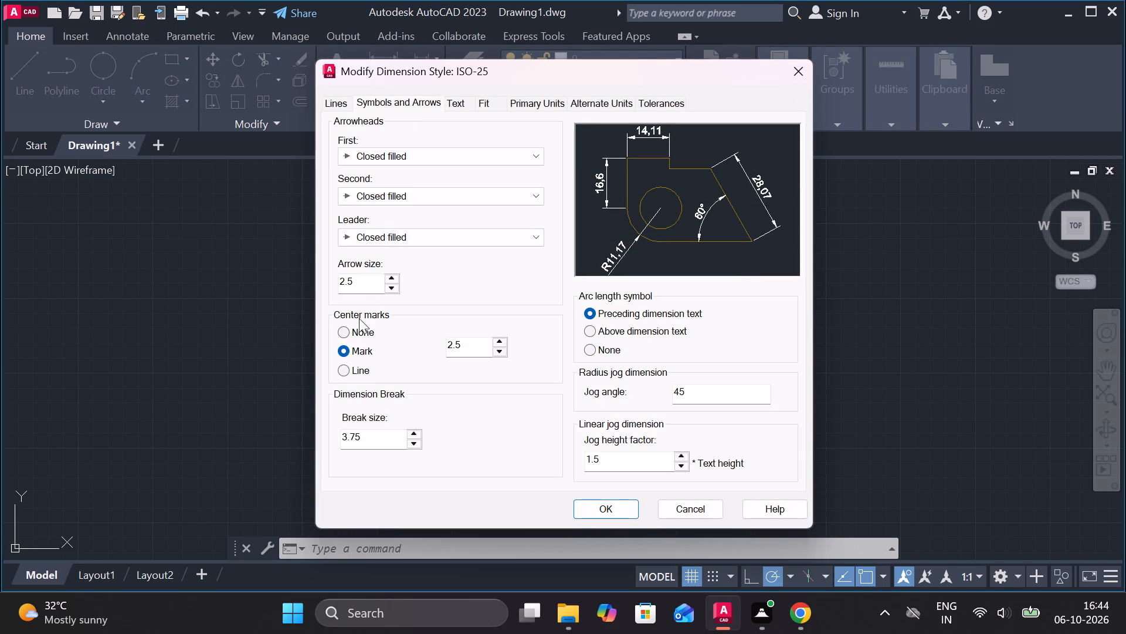
left_click_drag(368, 282, 314, 282)
key("3")
key("Return")
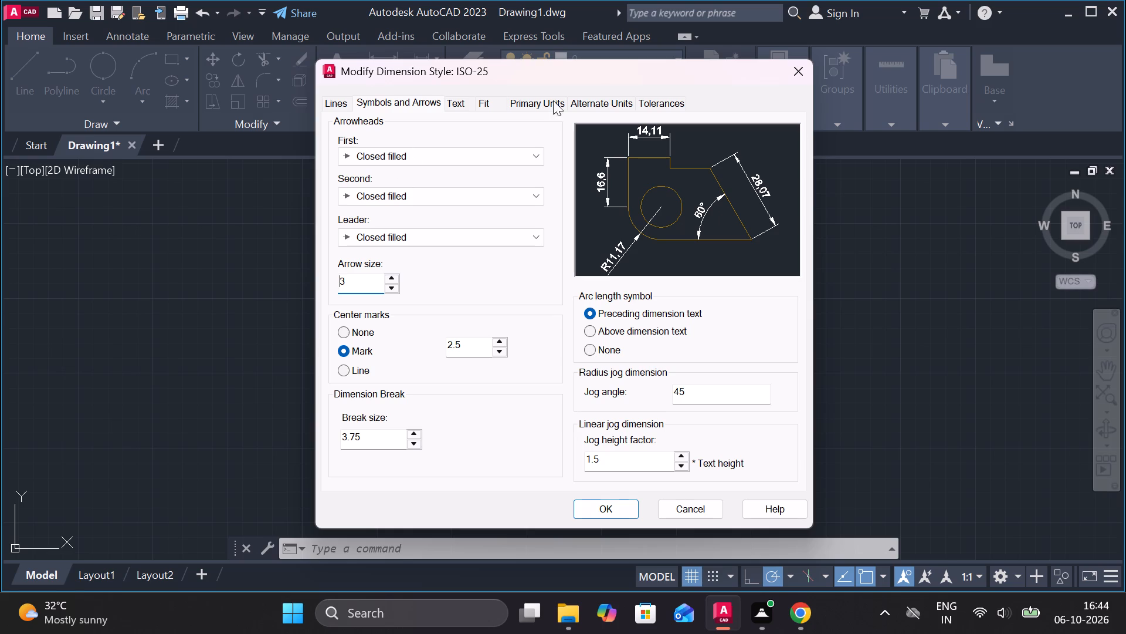
Set the ISO-25 dimension text alignment to ISO standard and the text height to 4.
left_click(493, 103)
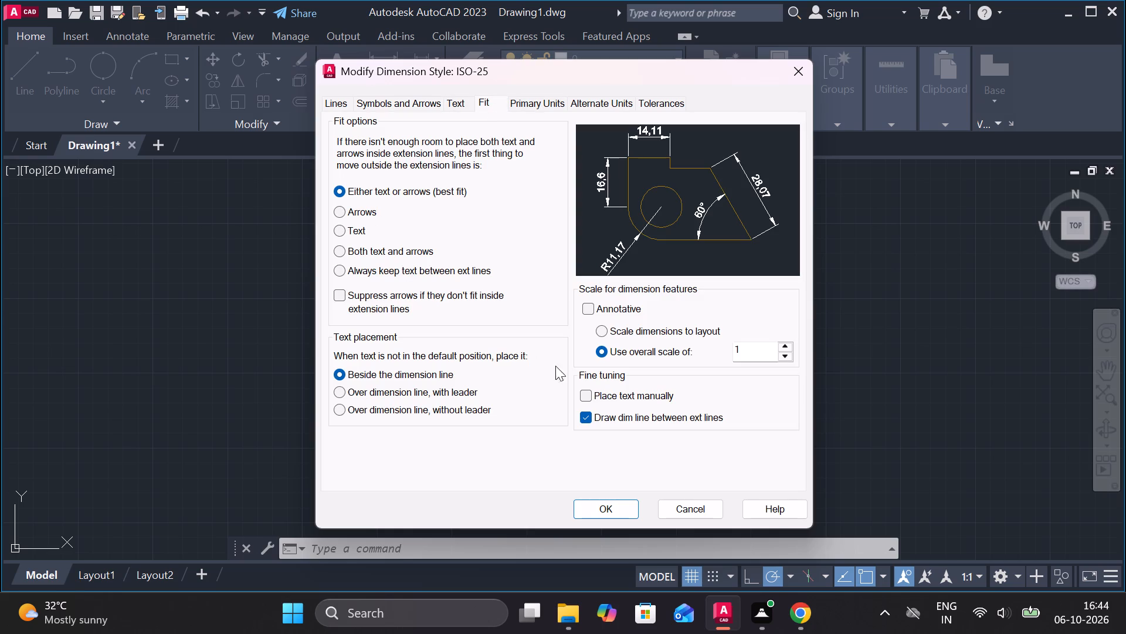
left_click(459, 103)
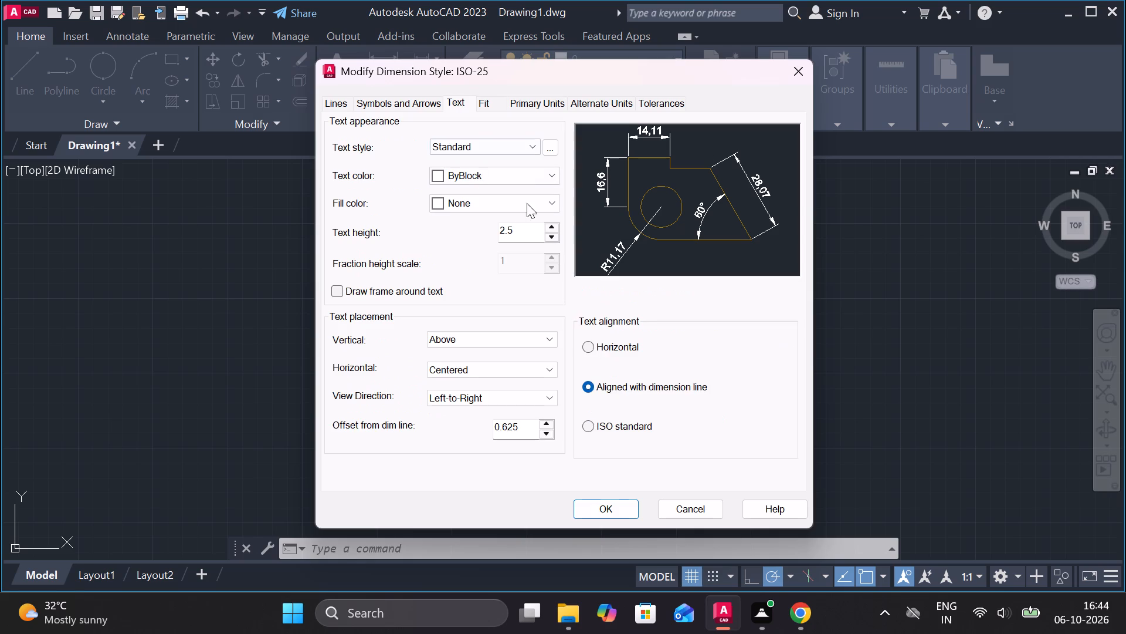
left_click(581, 427)
left_click(589, 434)
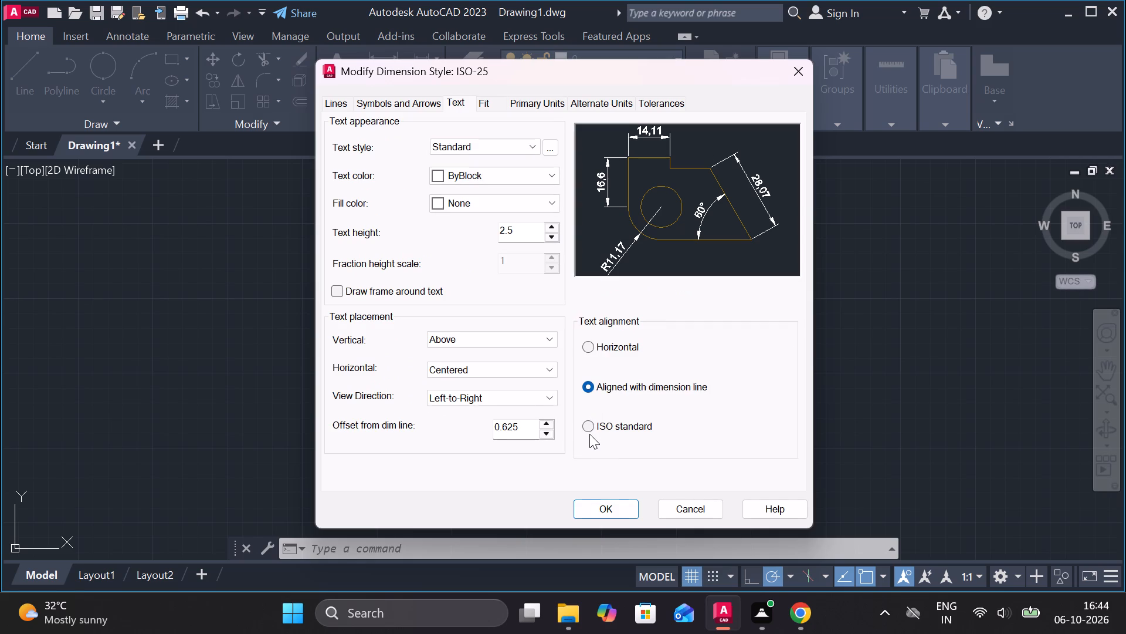
left_click(586, 433)
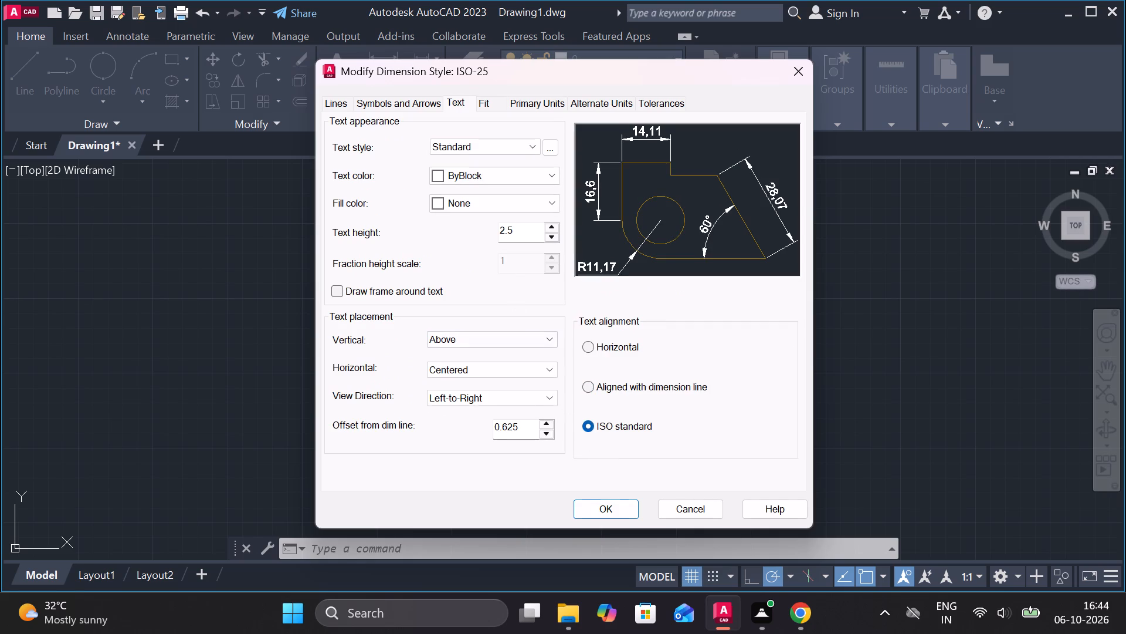
left_click_drag(531, 228, 462, 235)
key("4")
key("Return")
Set the linear dimension precision to 0.0, make ISO-25 the current dimension style and close the style manager.
left_click(550, 105)
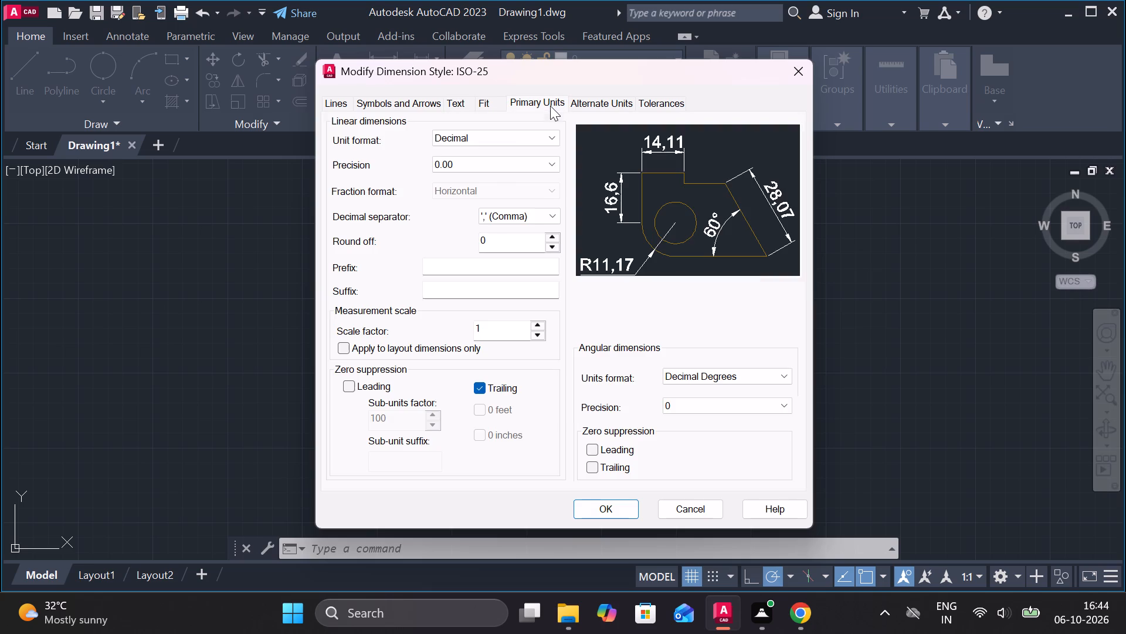
left_click(539, 157)
left_click(457, 190)
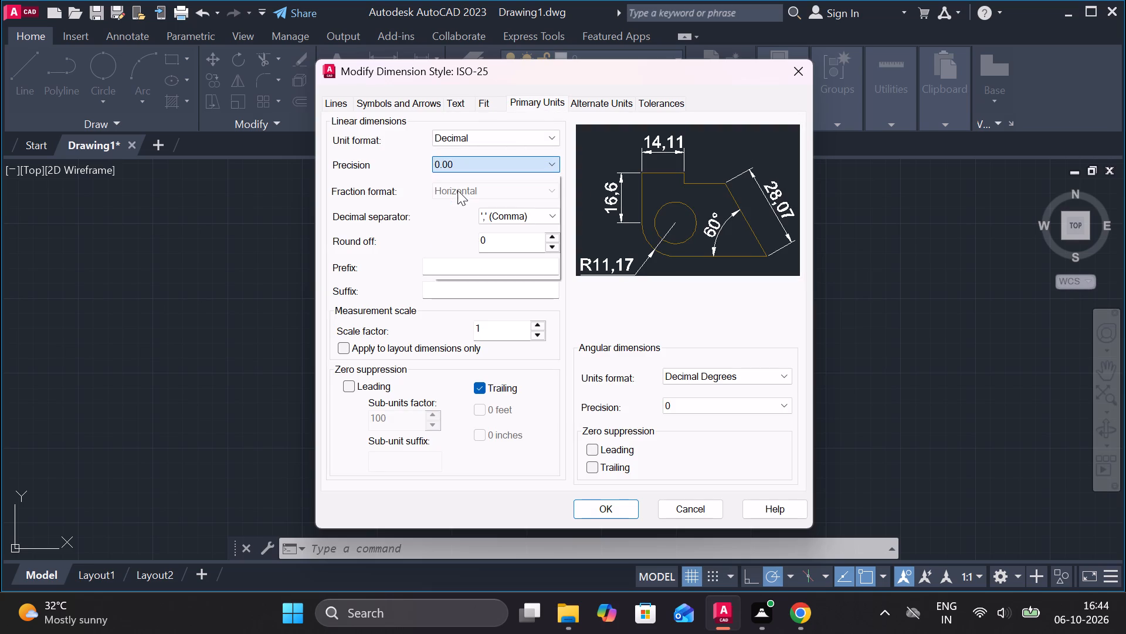
left_click(598, 507)
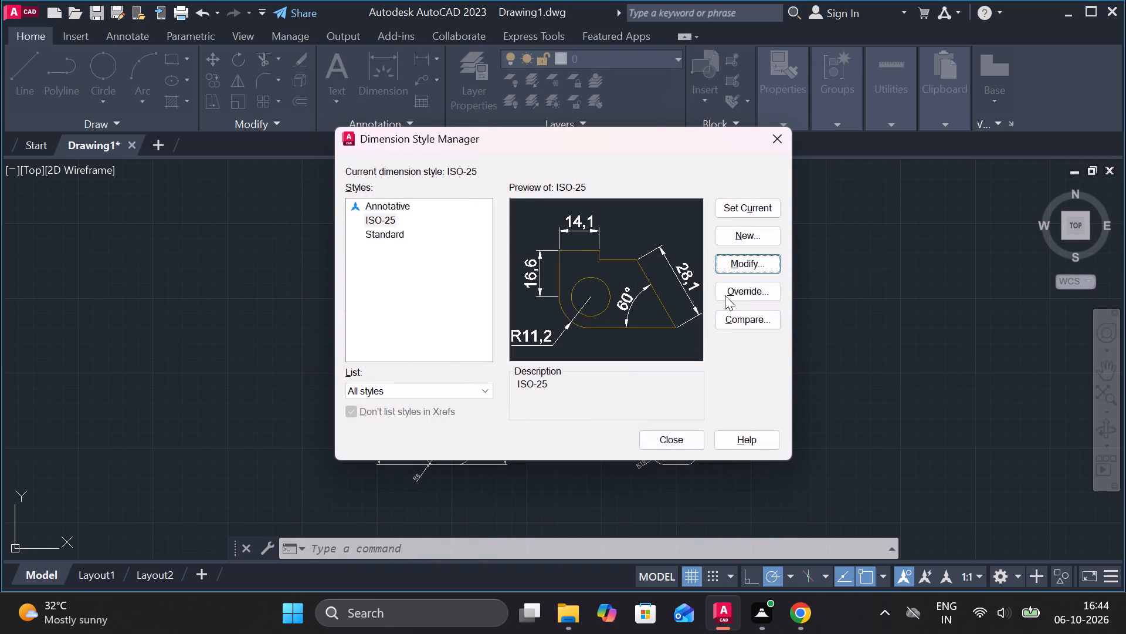
left_click(747, 207)
left_click(677, 438)
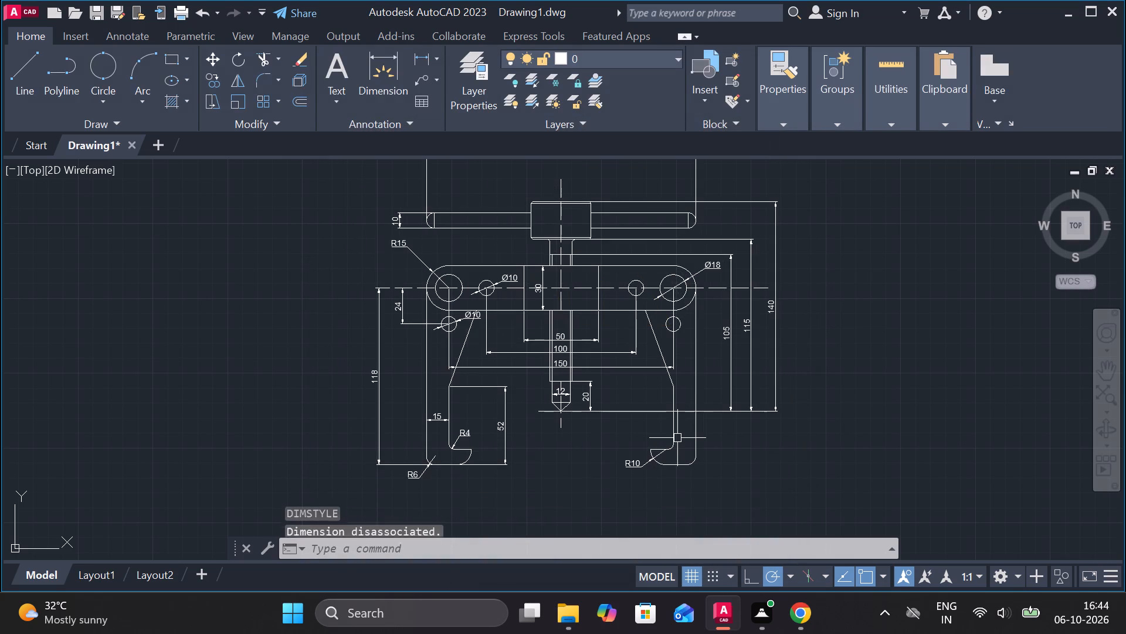
Set the text height of the ISO-25 dimension style to 5 and keep ISO-25 as the current style.
scroll(592, 299, "up", 1)
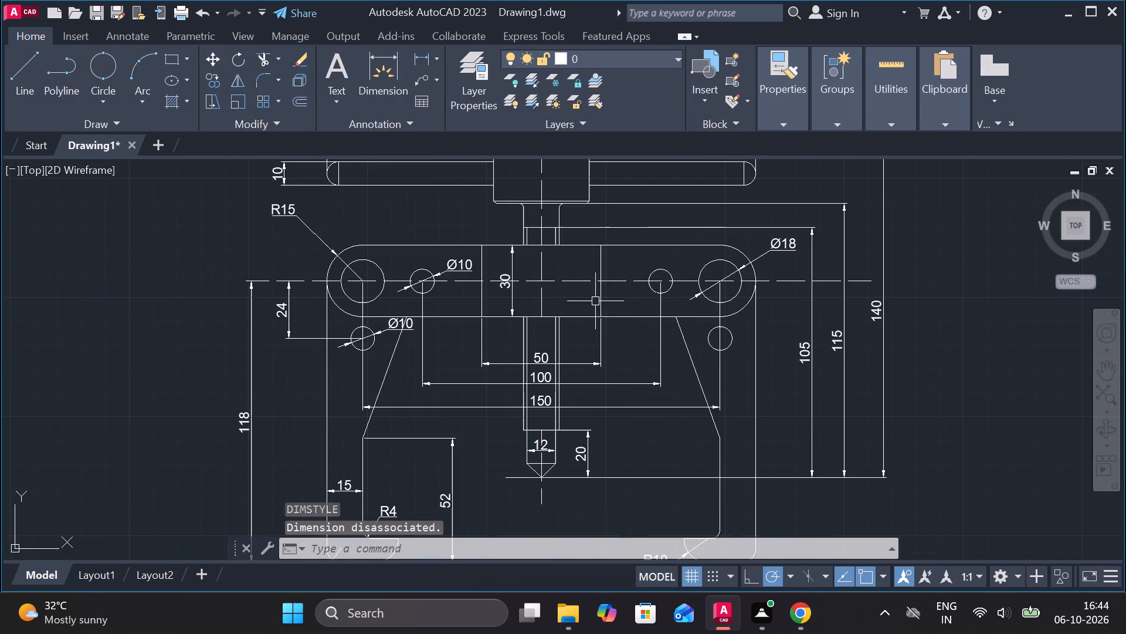
scroll(703, 348, "down", 2)
scroll(703, 348, "up", 2)
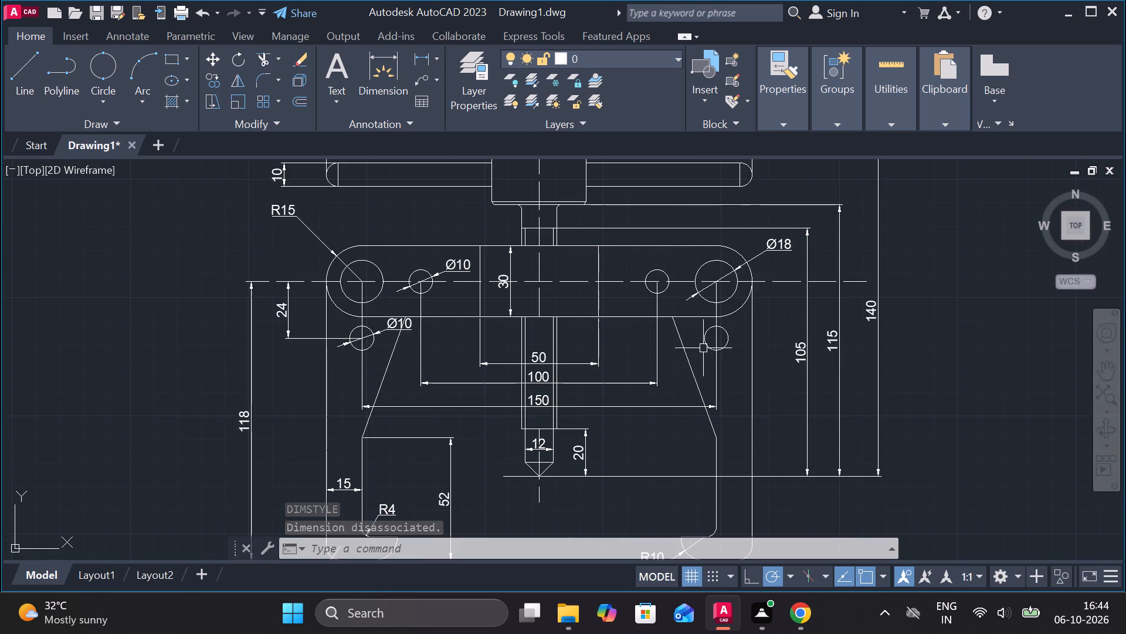
scroll(703, 348, "down", 2)
key("d")
key("Return")
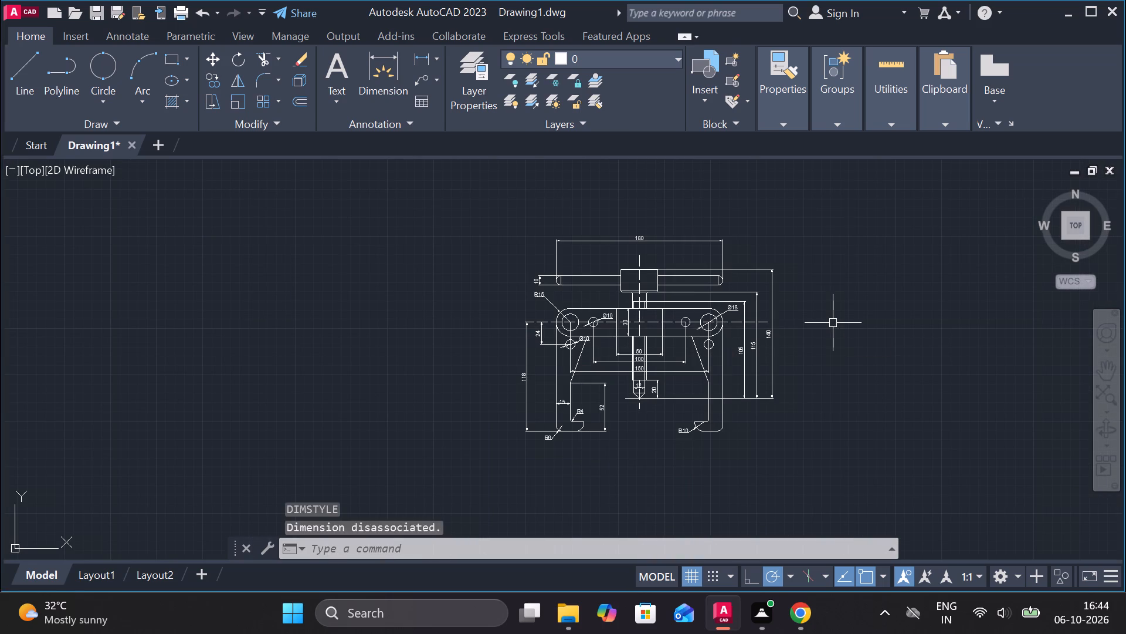
left_click(751, 260)
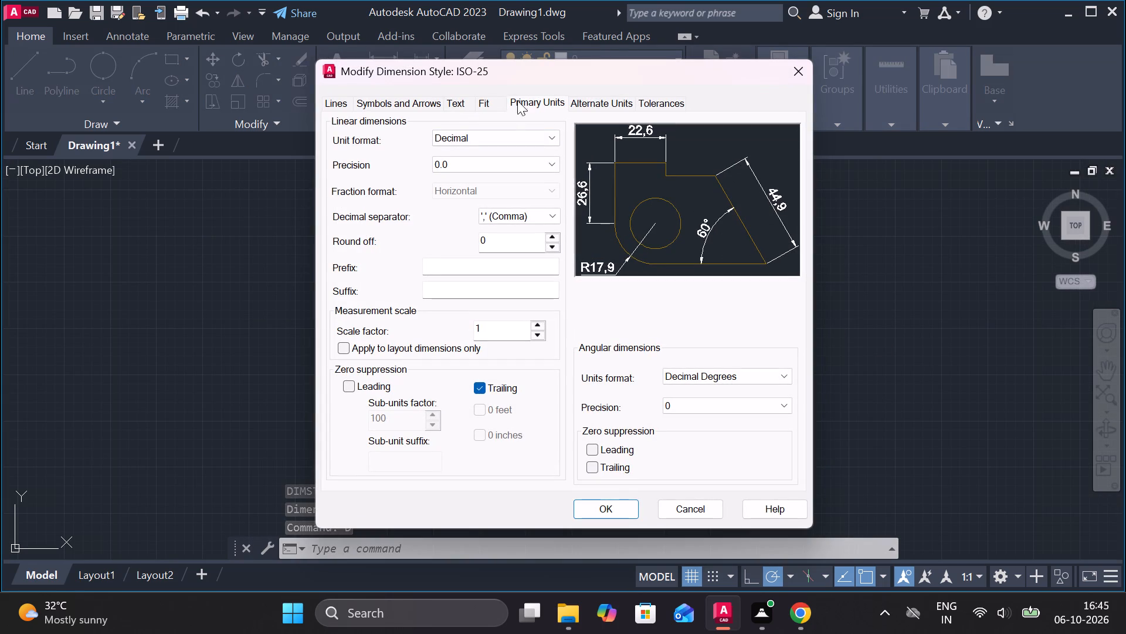
left_click(449, 103)
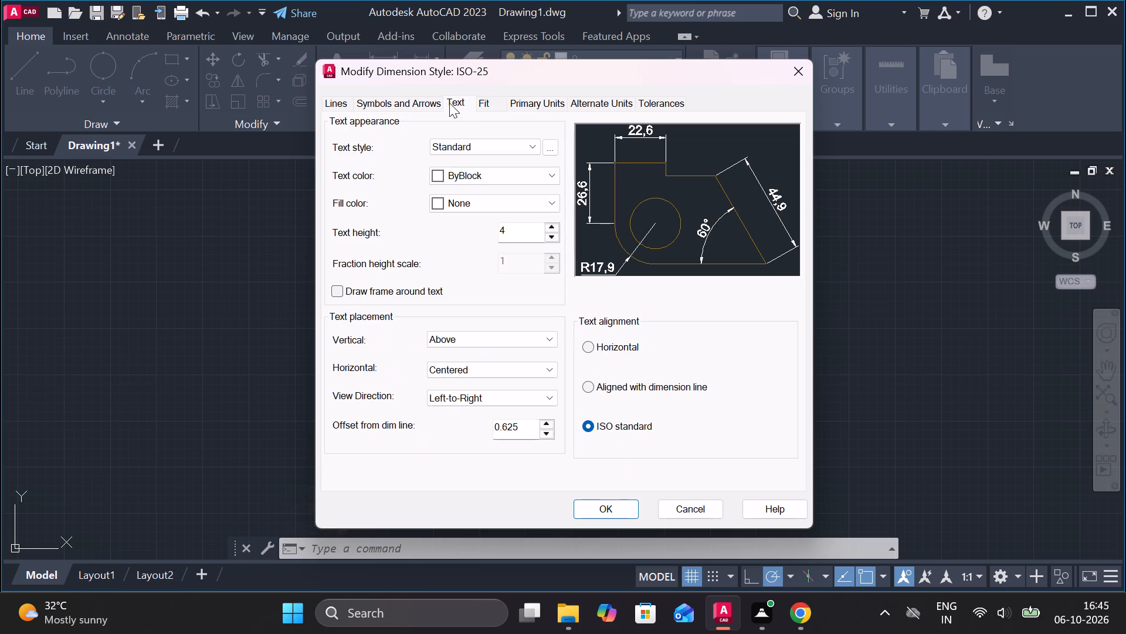
left_click_drag(509, 232, 497, 234)
left_click_drag(497, 234, 494, 234)
key("5")
key("Return")
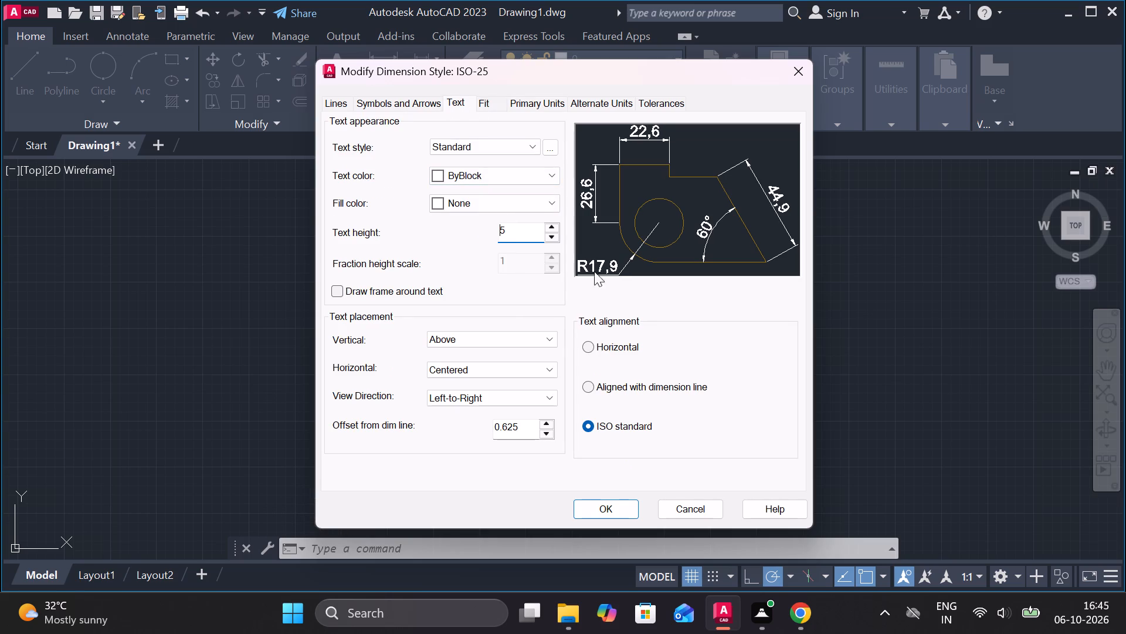
left_click(593, 504)
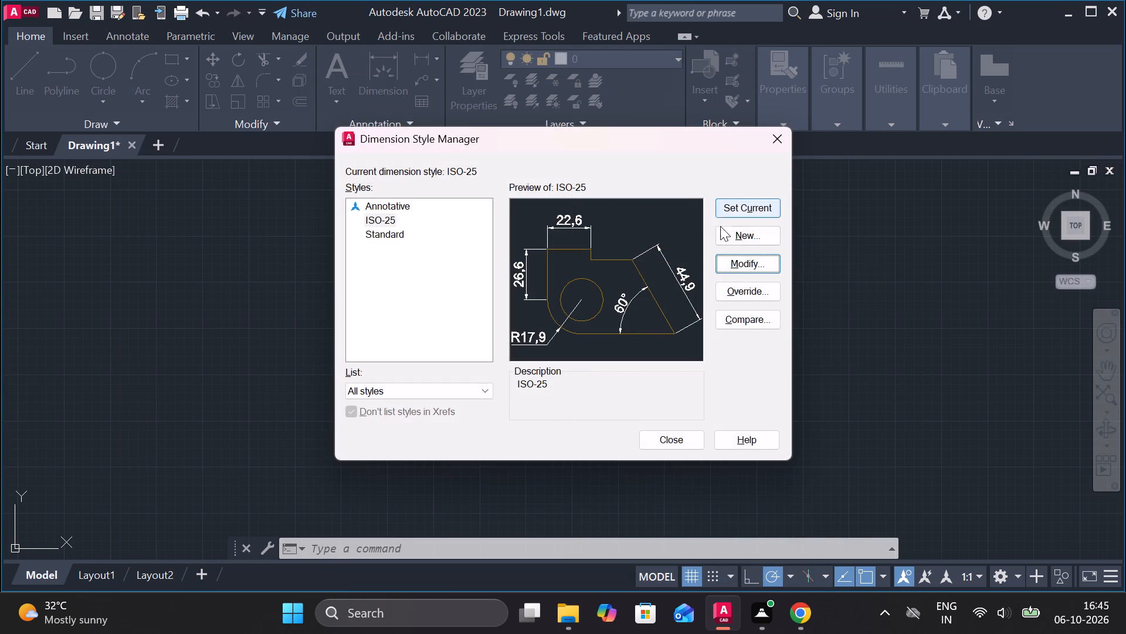
left_click(763, 207)
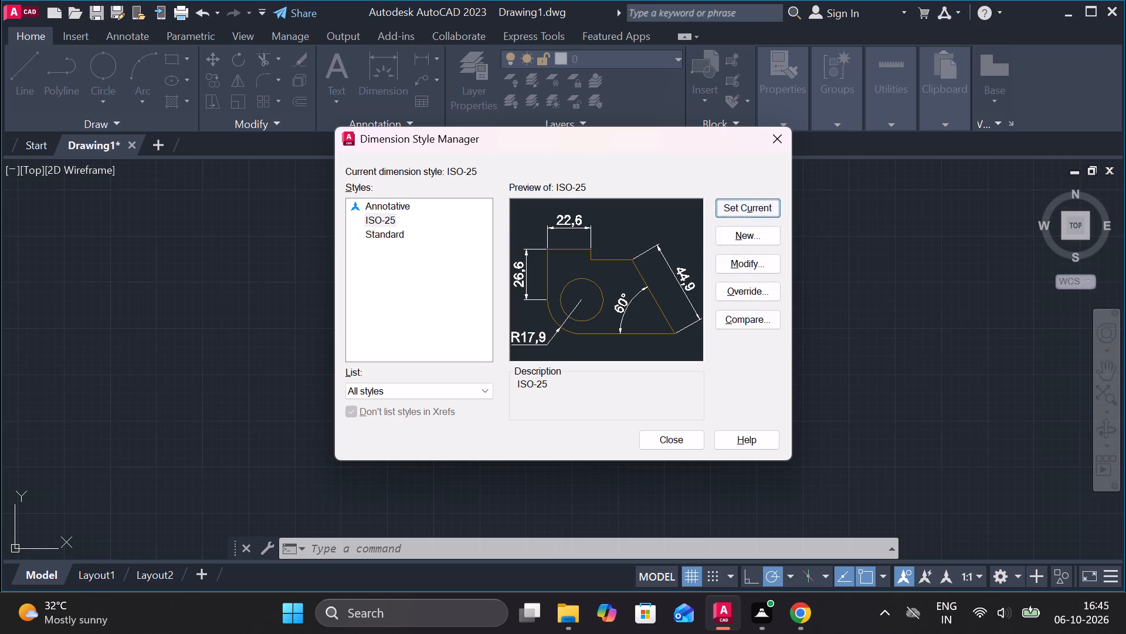
left_click(659, 431)
Move the diameter dimension text of the left arm's small hole below the crossbar to the hole's lower left, outside the arm.
scroll(663, 429, "up", 1)
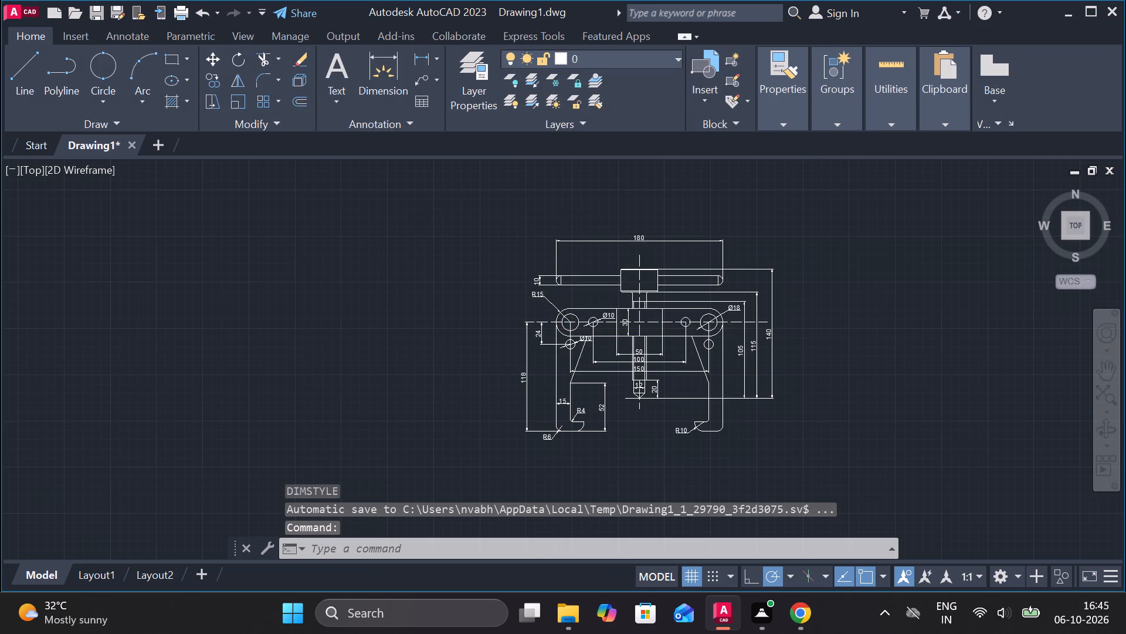
scroll(646, 410, "up", 1)
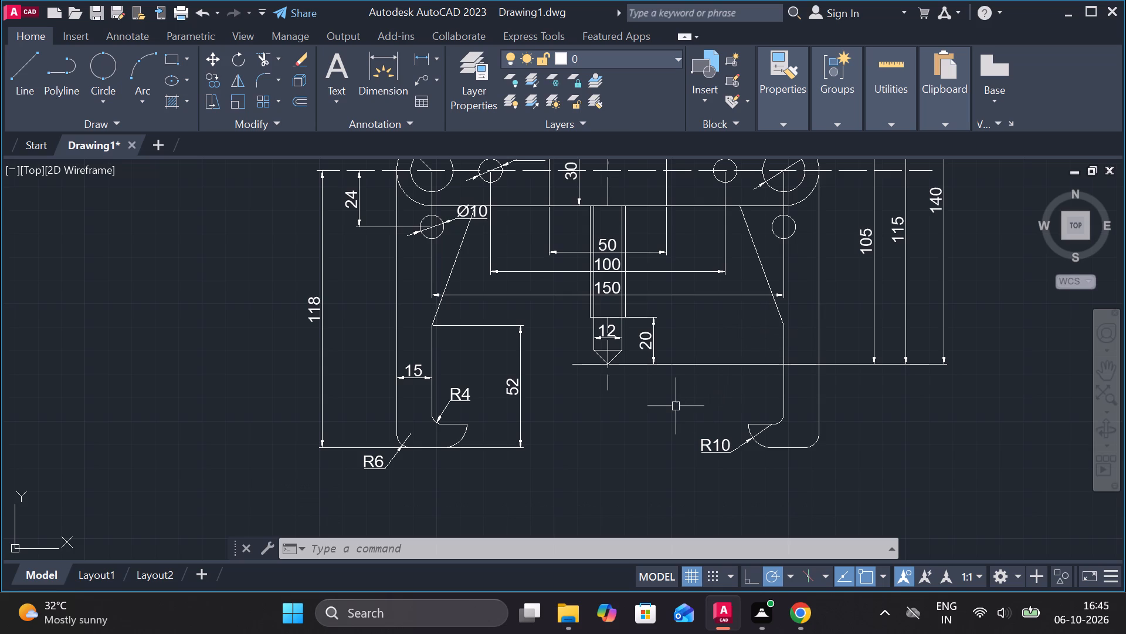
scroll(673, 406, "down", 1)
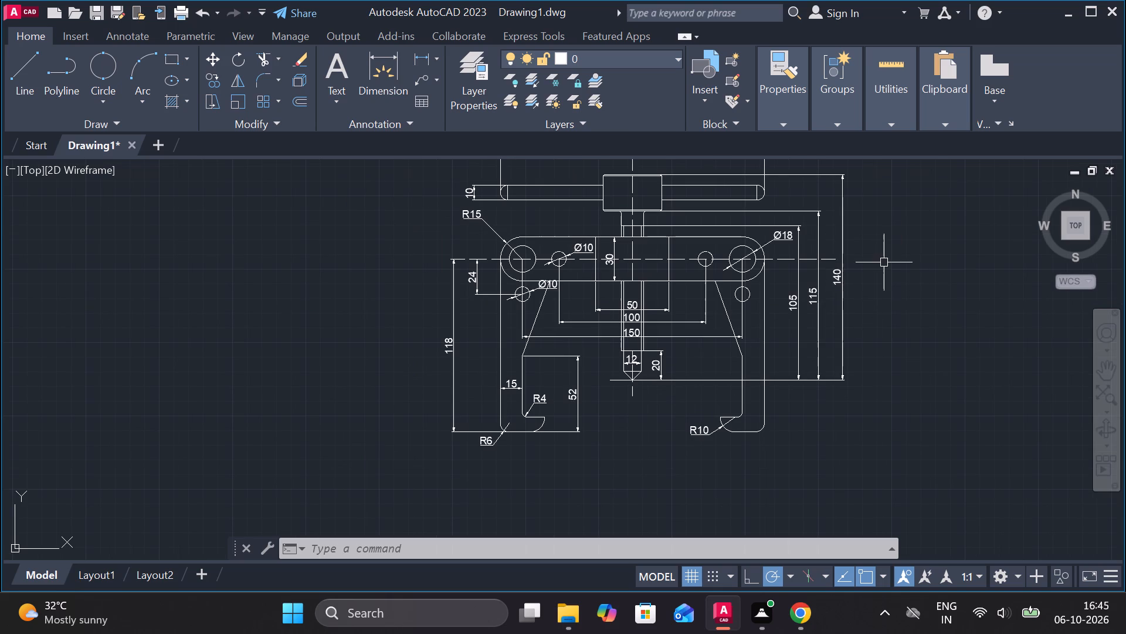
middle_click_drag(896, 262, 899, 294)
middle_click_drag(897, 297, 901, 351)
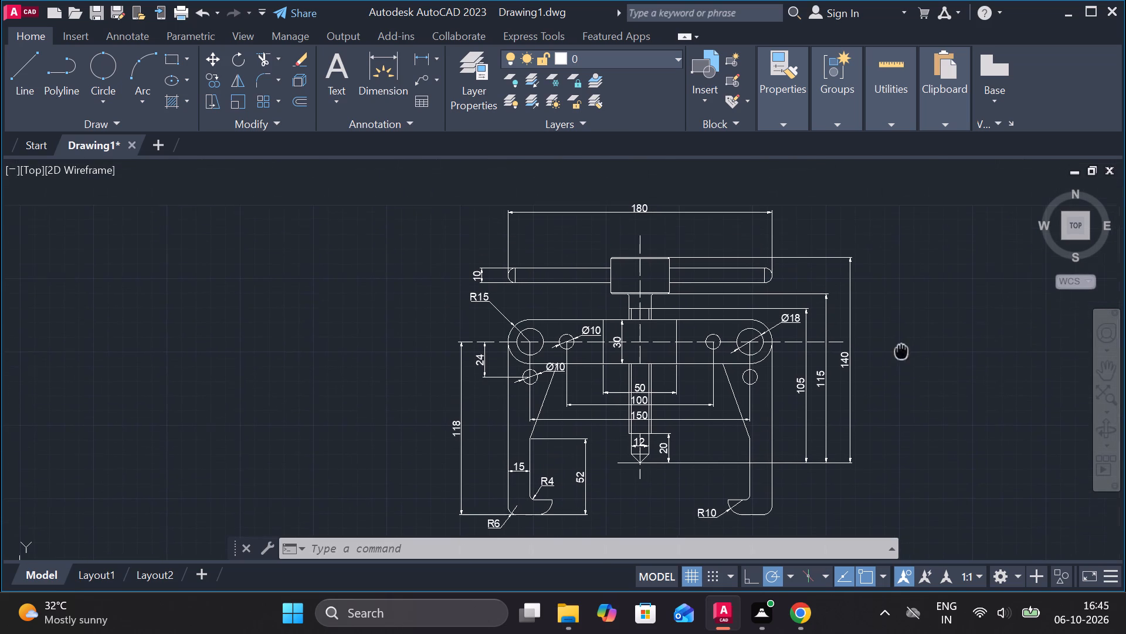
middle_click_drag(901, 351, 901, 351)
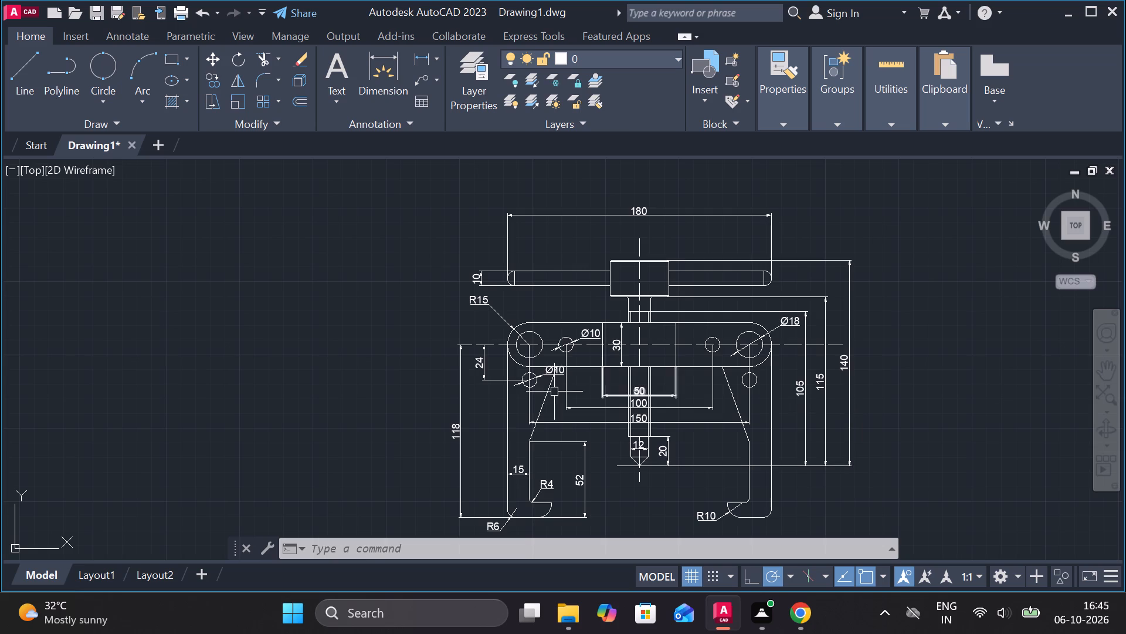
scroll(558, 388, "up", 2)
left_click(552, 353)
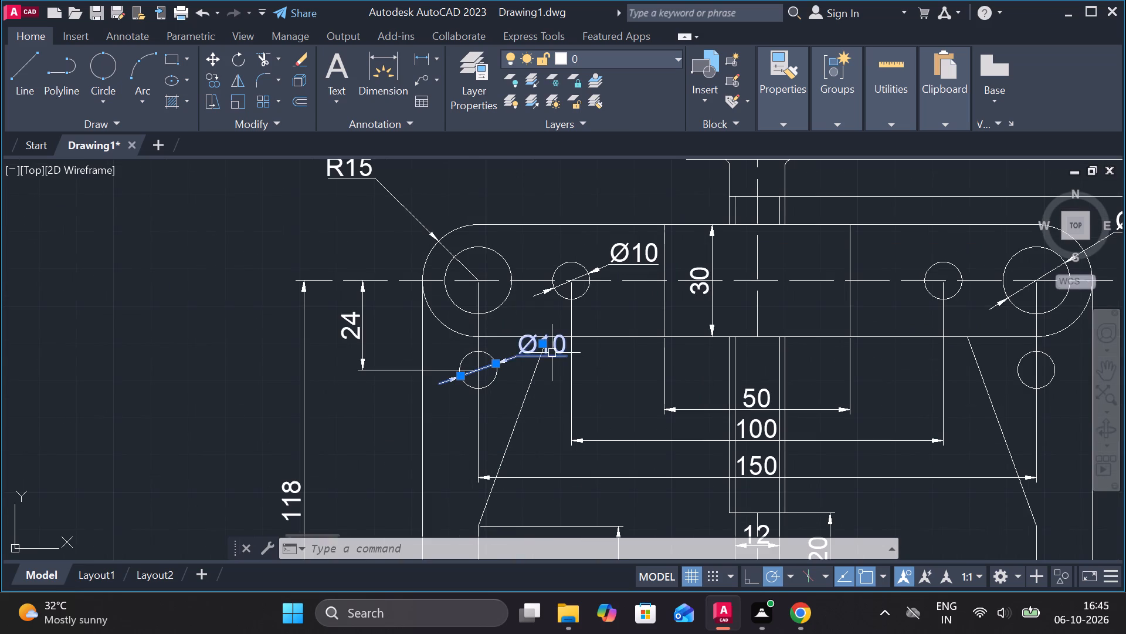
left_click(543, 348)
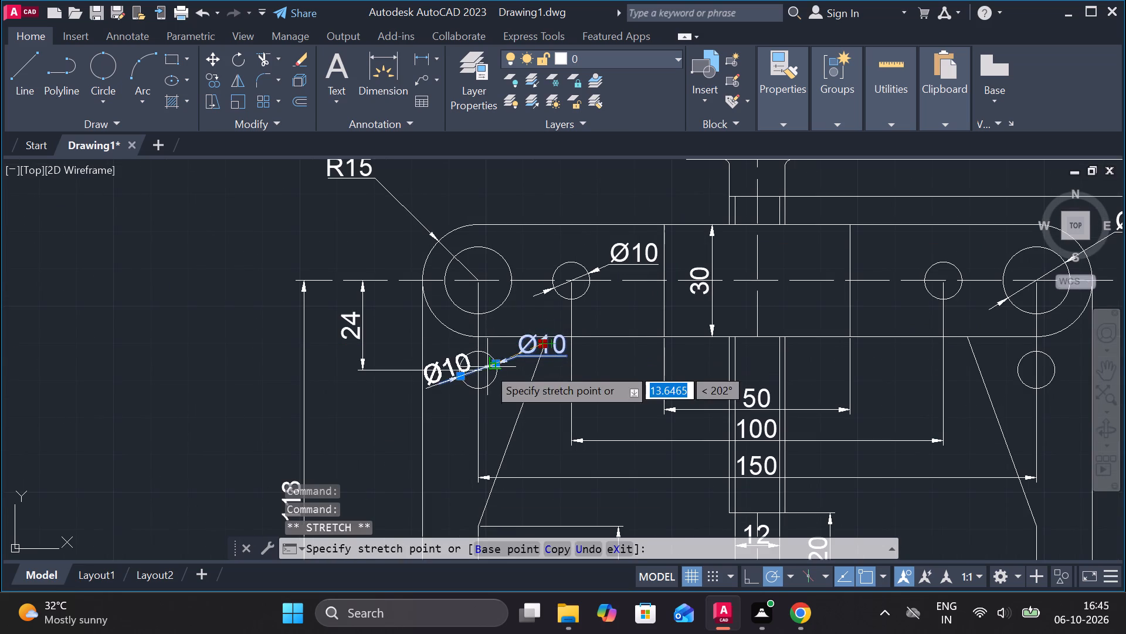
left_click(393, 433)
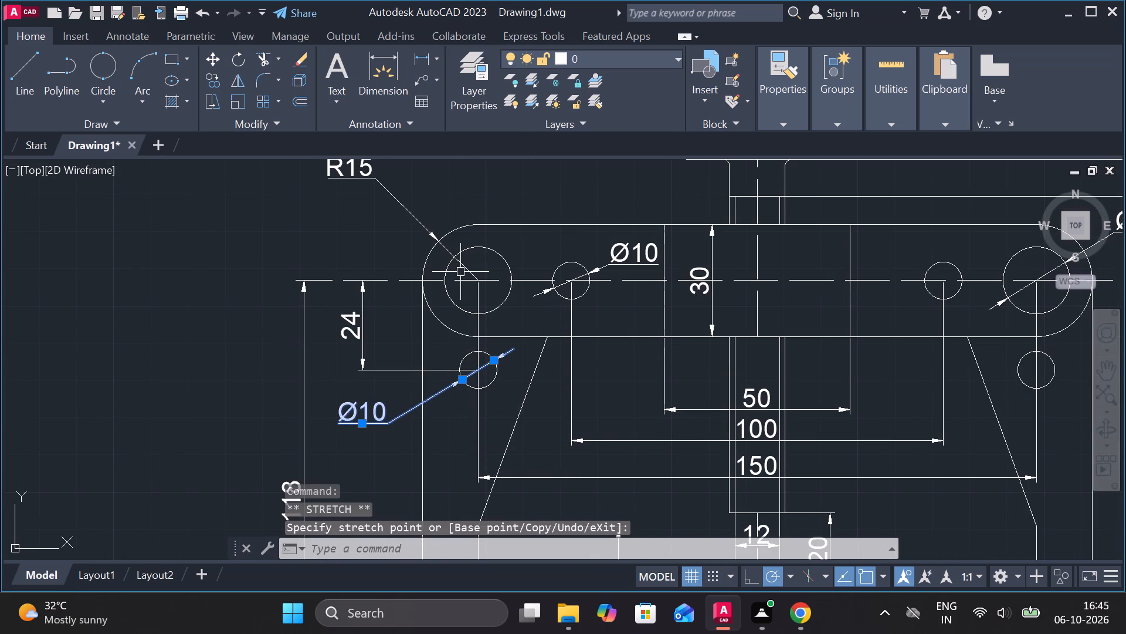
key("Escape")
Add the multiline text "SCALE 1:2" with a text height of 4 below the puller, just right of the left arm's foot.
scroll(461, 272, "down", 2)
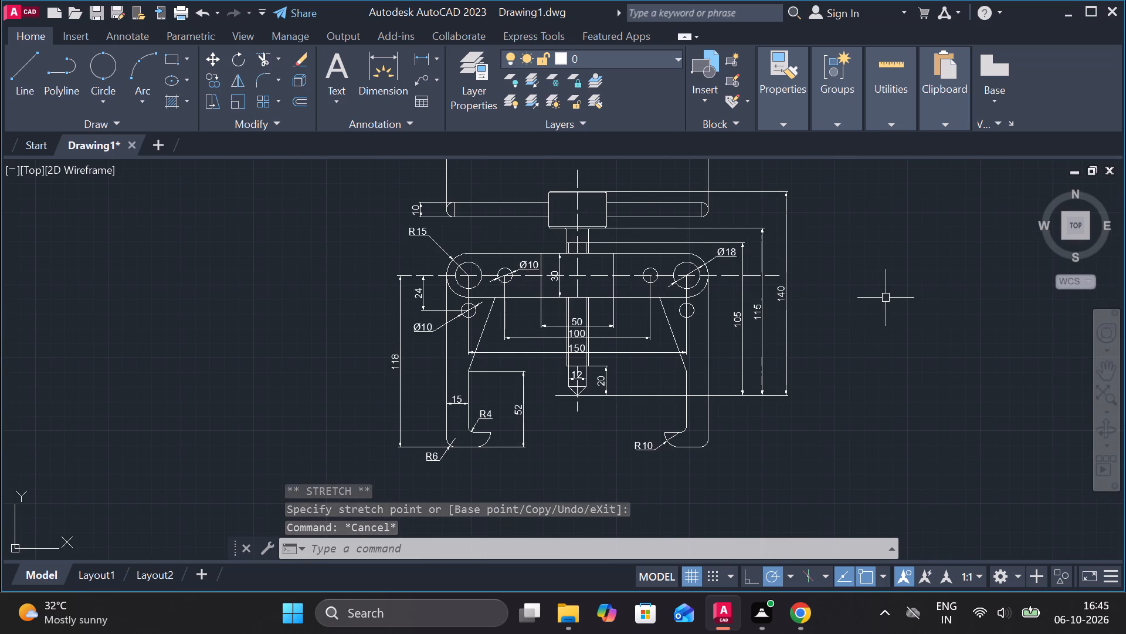
middle_click_drag(877, 298, 944, 216)
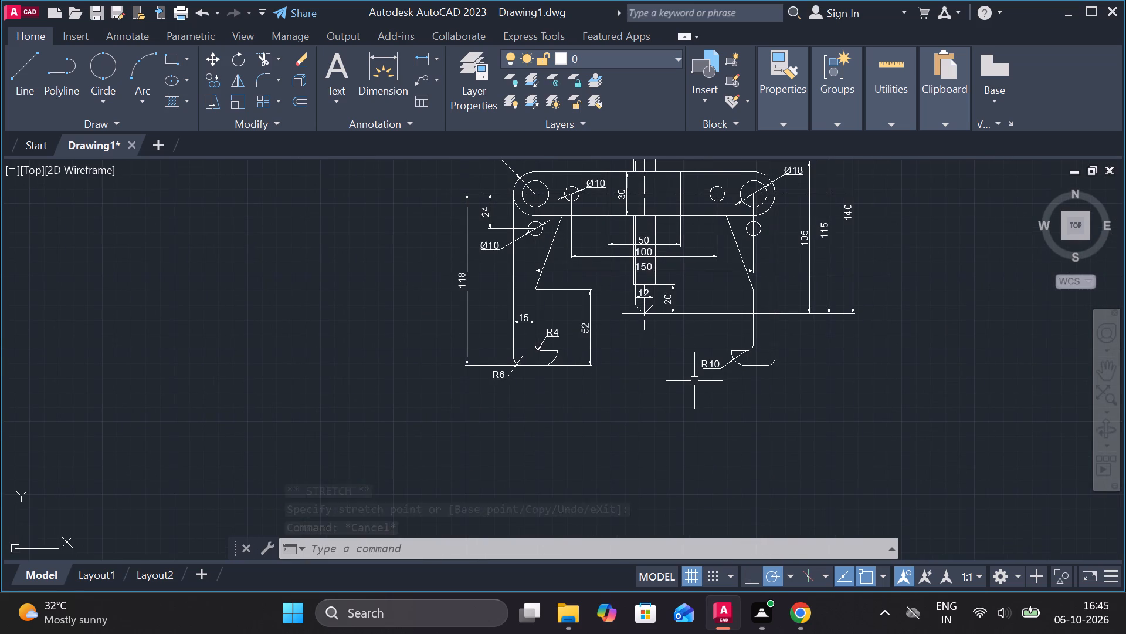
middle_click_drag(687, 382, 642, 400)
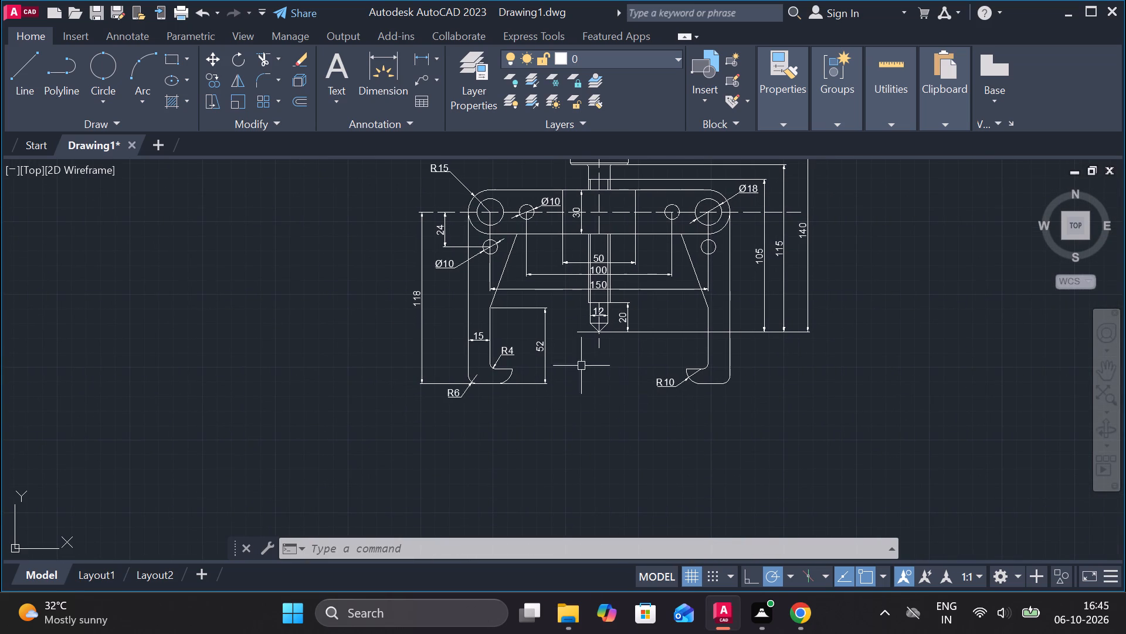
type("mt")
key("Return")
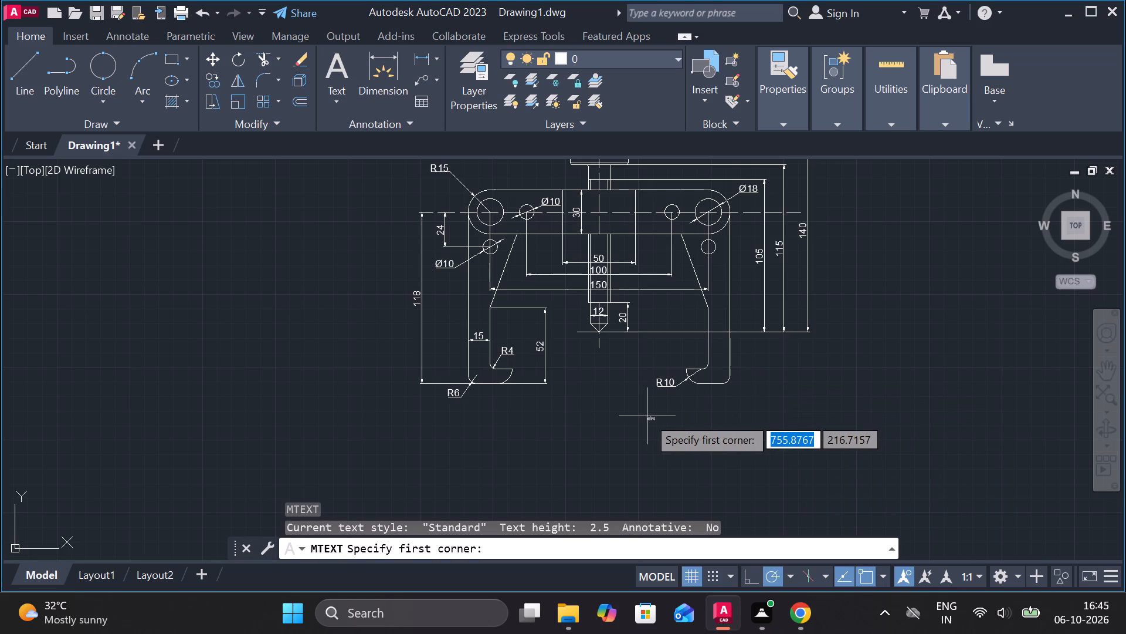
scroll(626, 413, "up", 1)
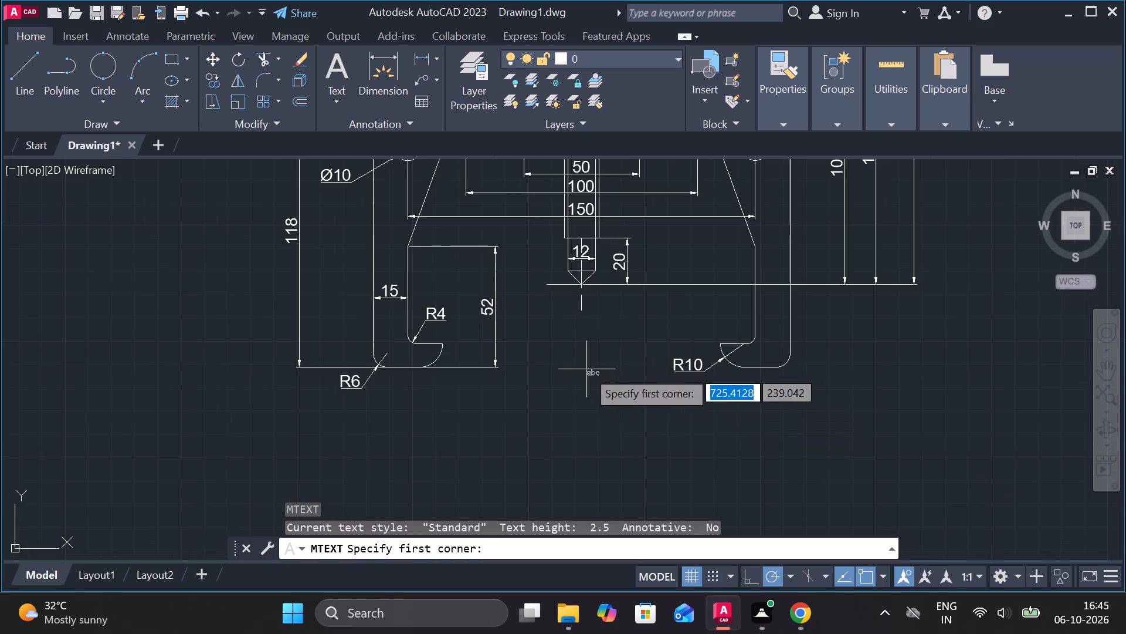
left_click(474, 398)
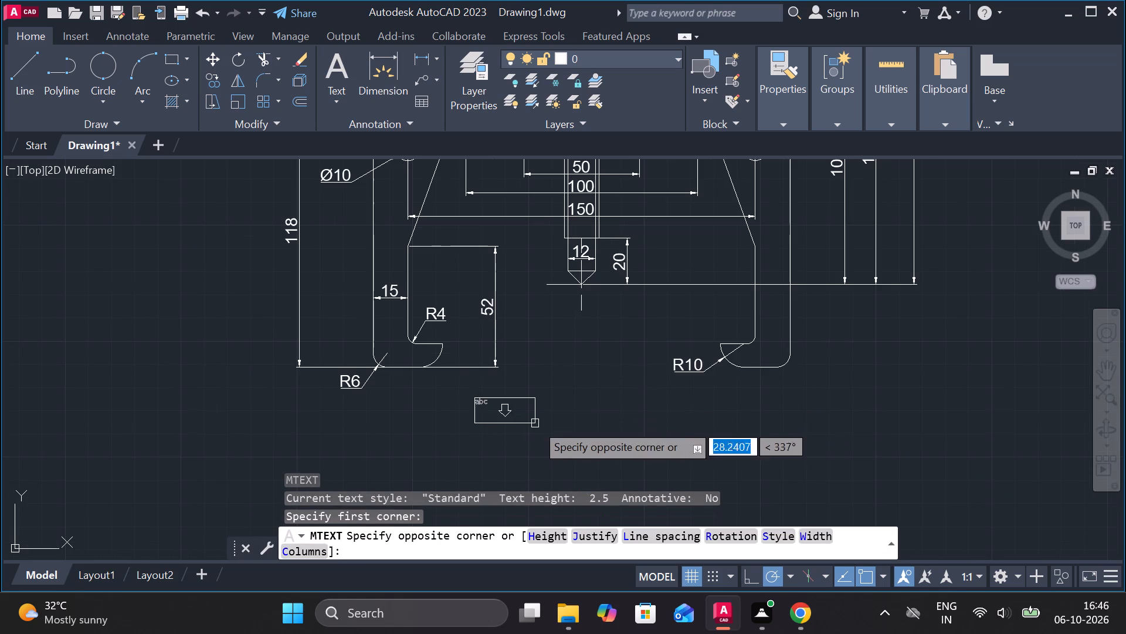
left_click(570, 423)
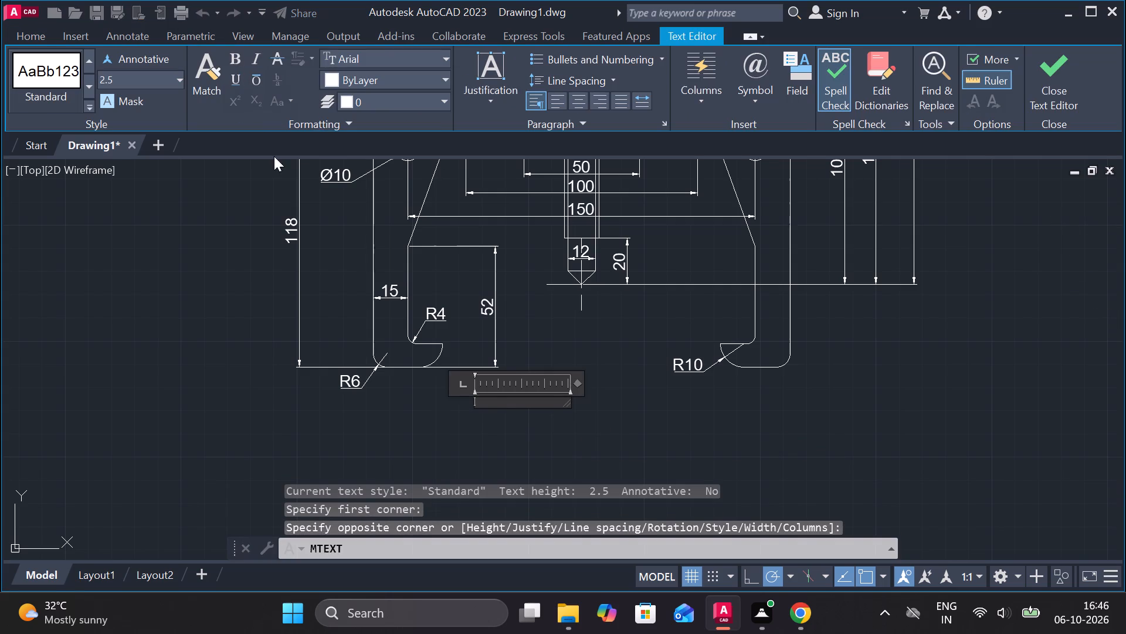
left_click(179, 79)
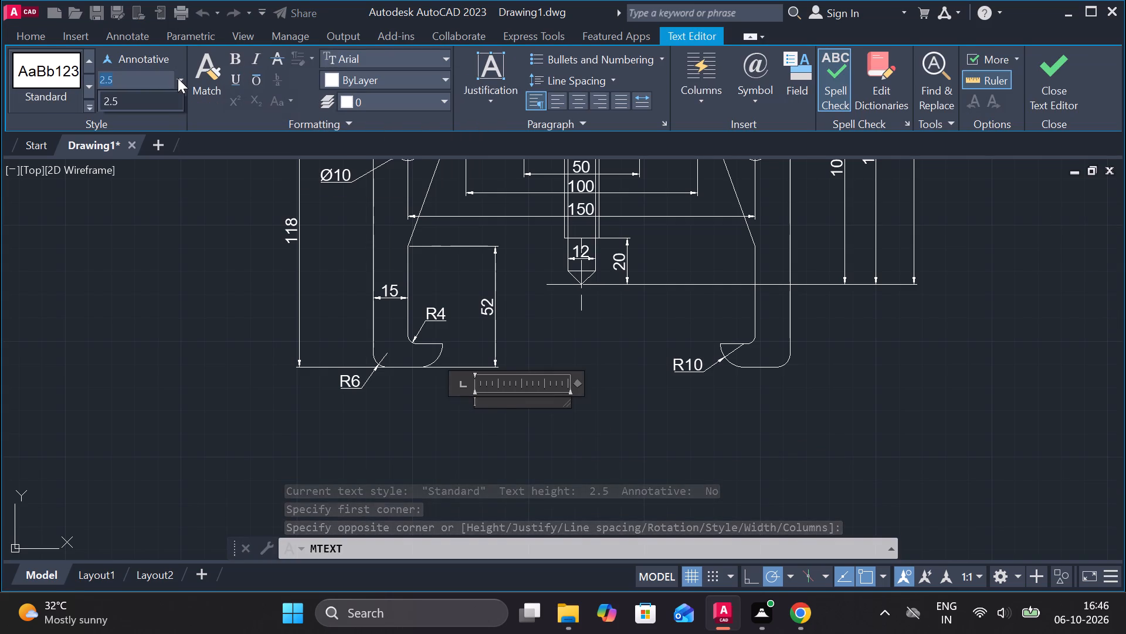
left_click_drag(148, 76, 96, 82)
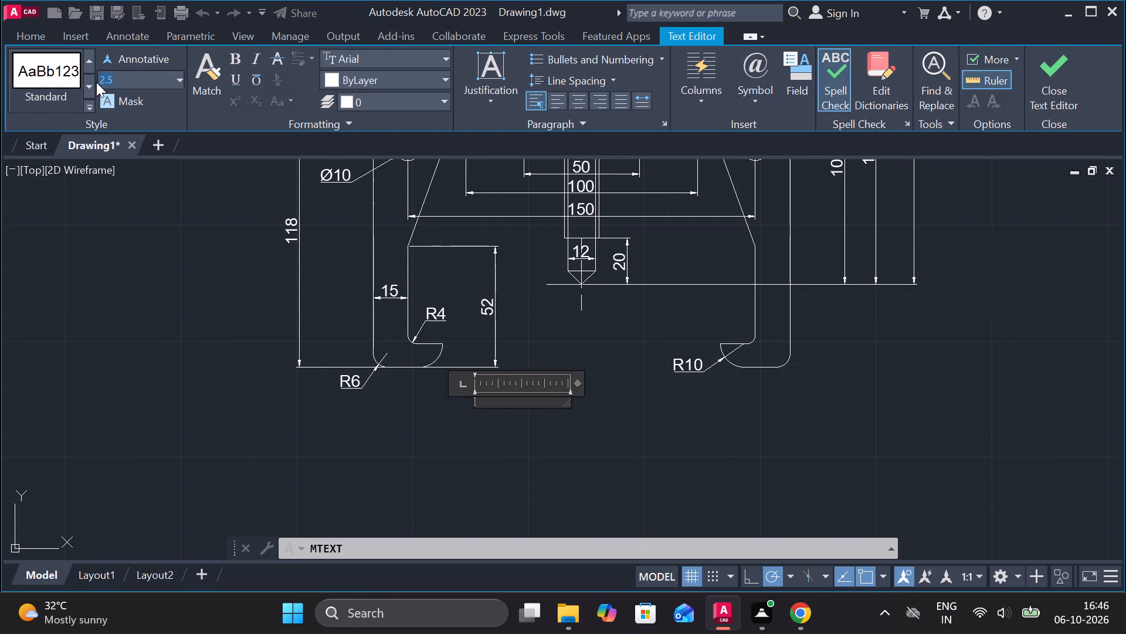
key("4")
key("Return")
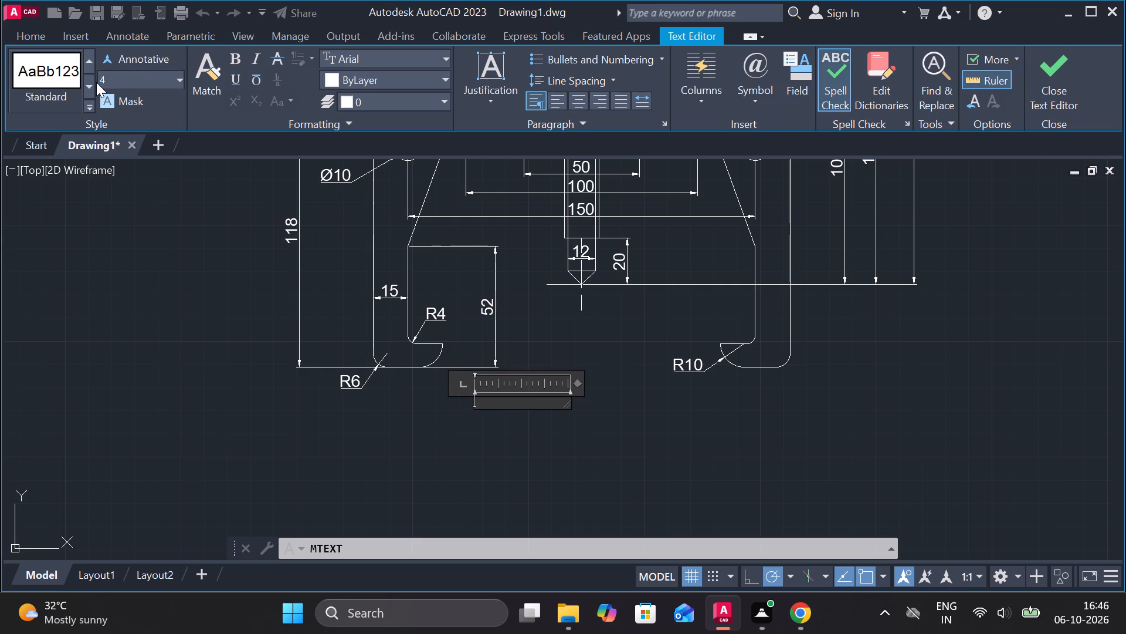
type("sca")
key("BackSpace")
key("BackSpace")
key("BackSpace")
type("SCALE")
key("space")
key("1")
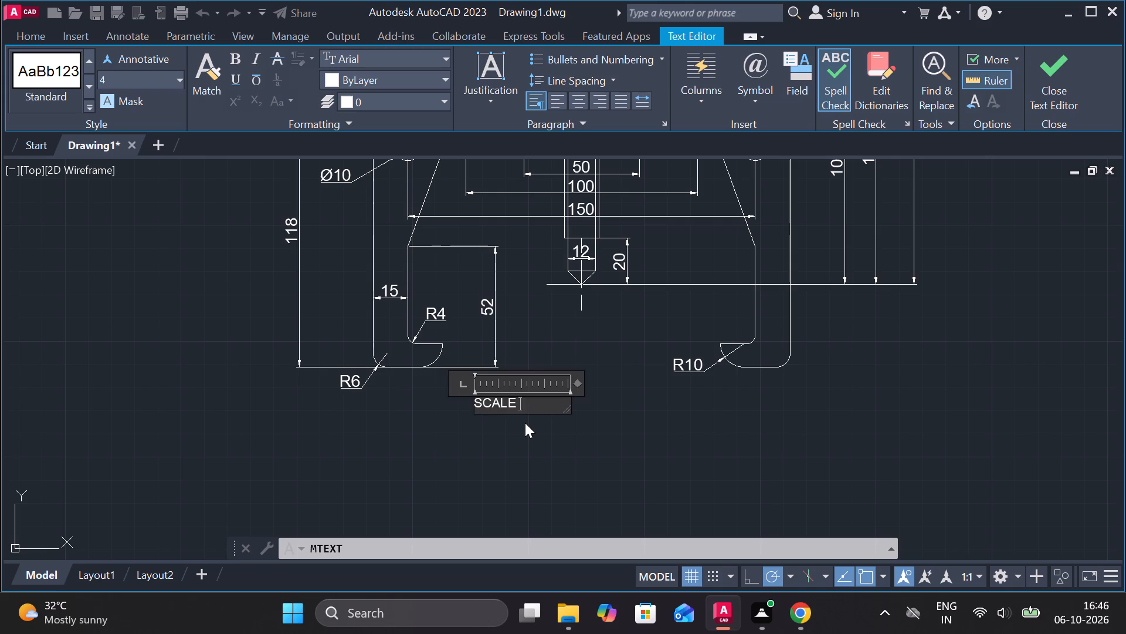
key("shift+colon")
key("2")
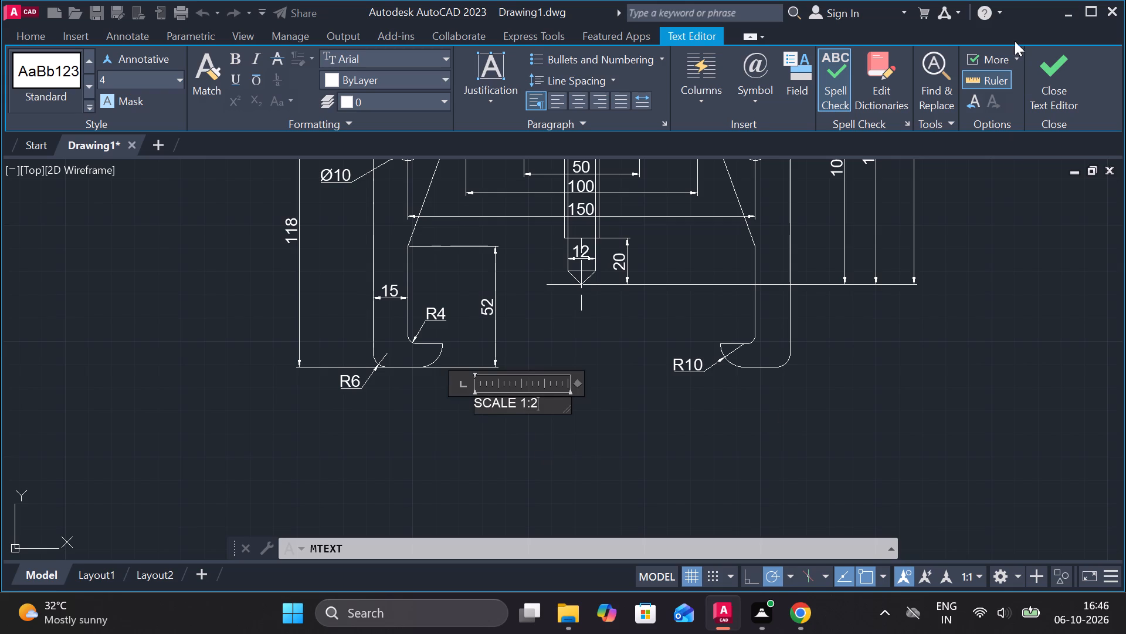
left_click(1034, 90)
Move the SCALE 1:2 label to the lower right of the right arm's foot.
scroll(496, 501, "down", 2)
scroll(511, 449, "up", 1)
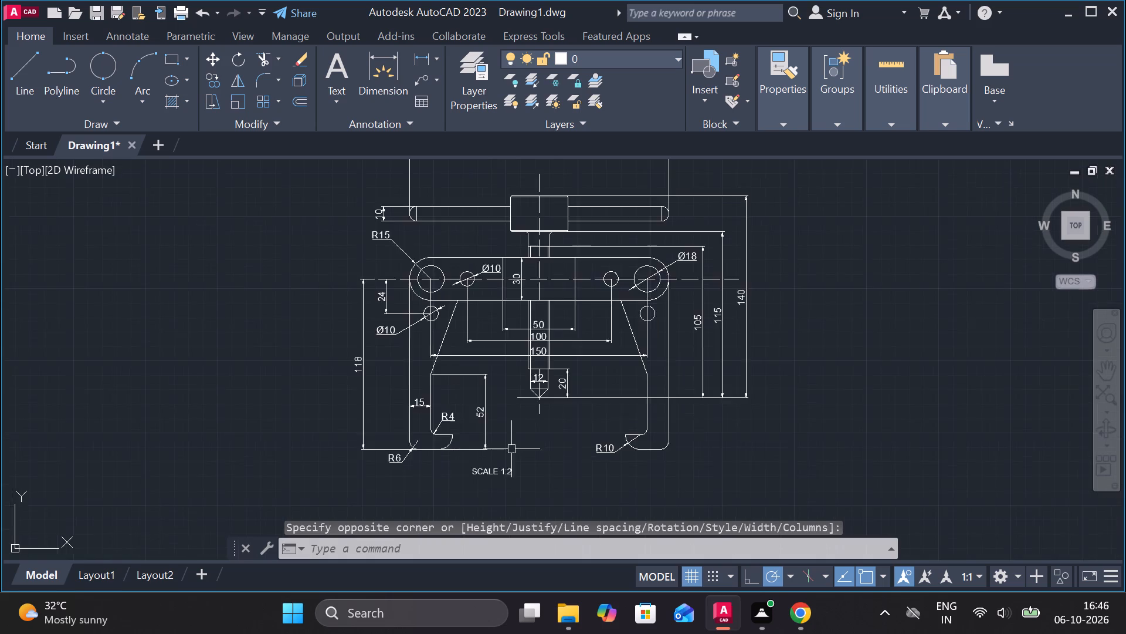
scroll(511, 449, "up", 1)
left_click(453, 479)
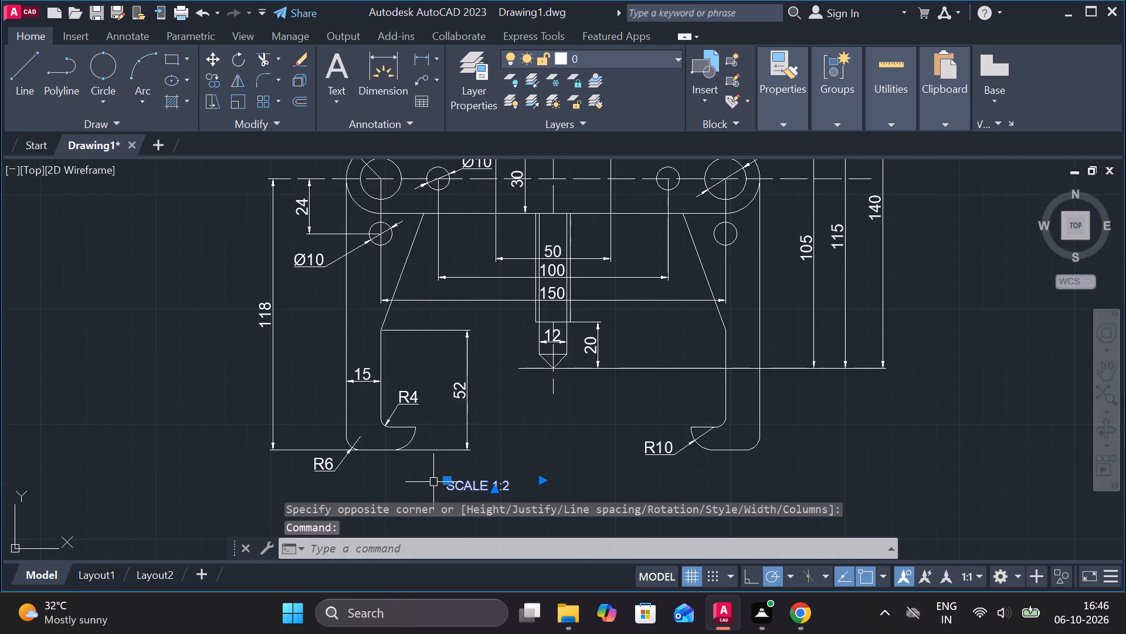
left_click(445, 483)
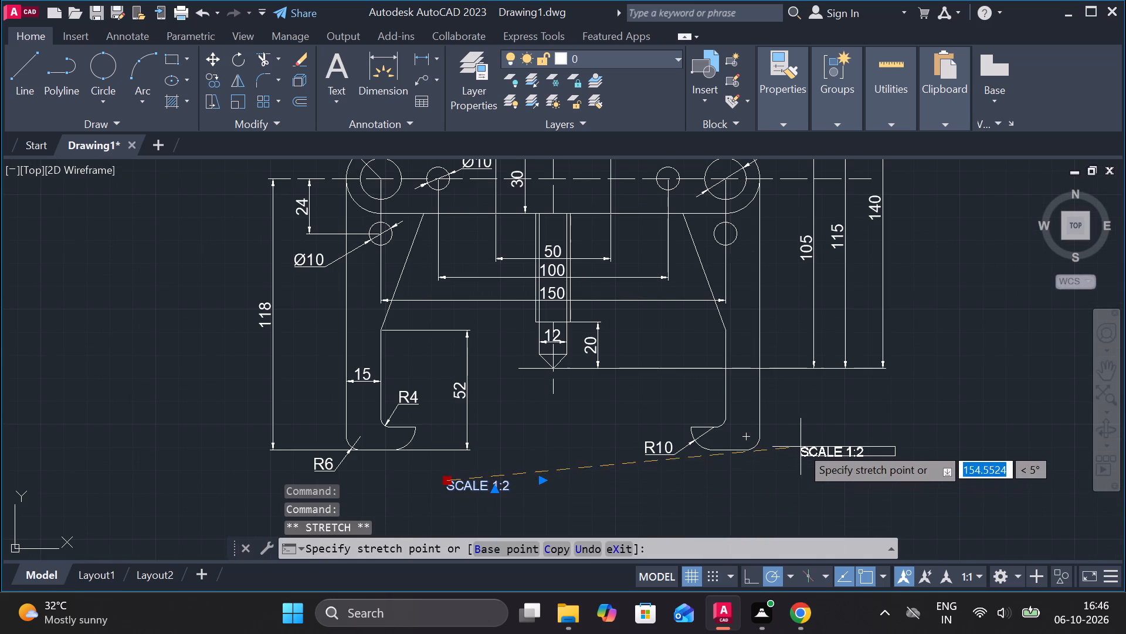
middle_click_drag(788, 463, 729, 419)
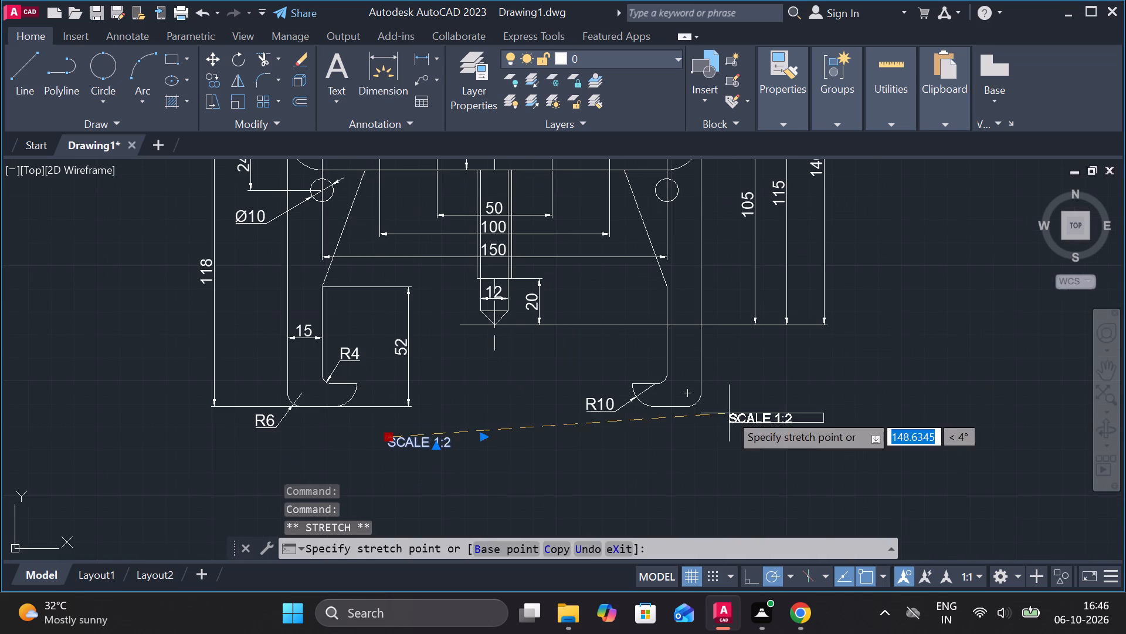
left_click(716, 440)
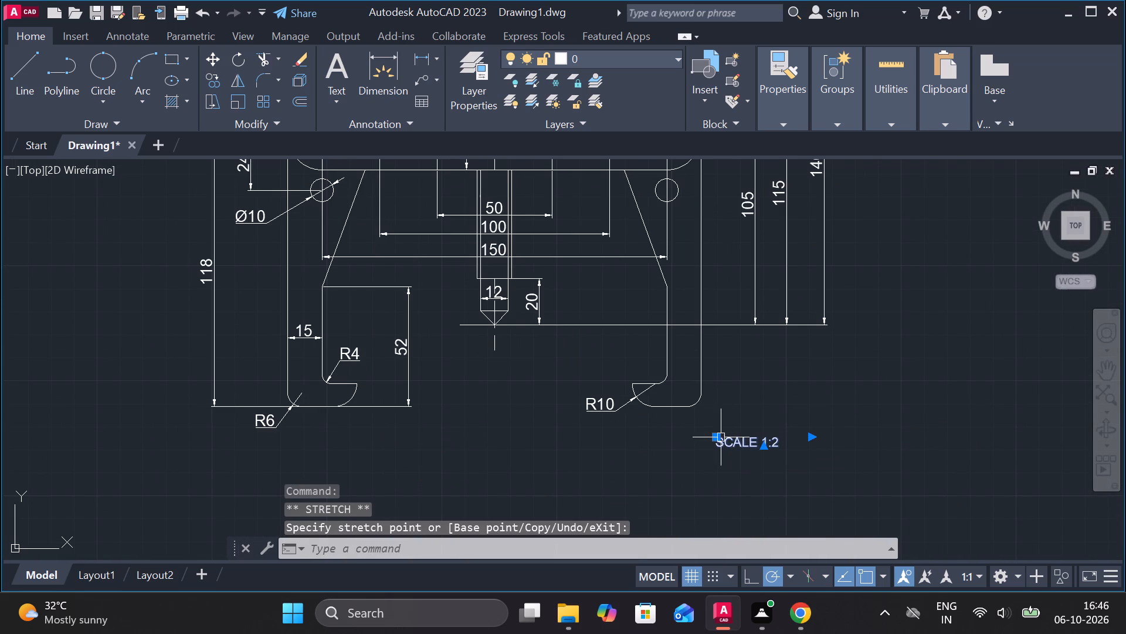
Move the SCALE 1:2 label between the two arm feet, just below the screw tip.
scroll(720, 440, "up", 1)
left_click(713, 440)
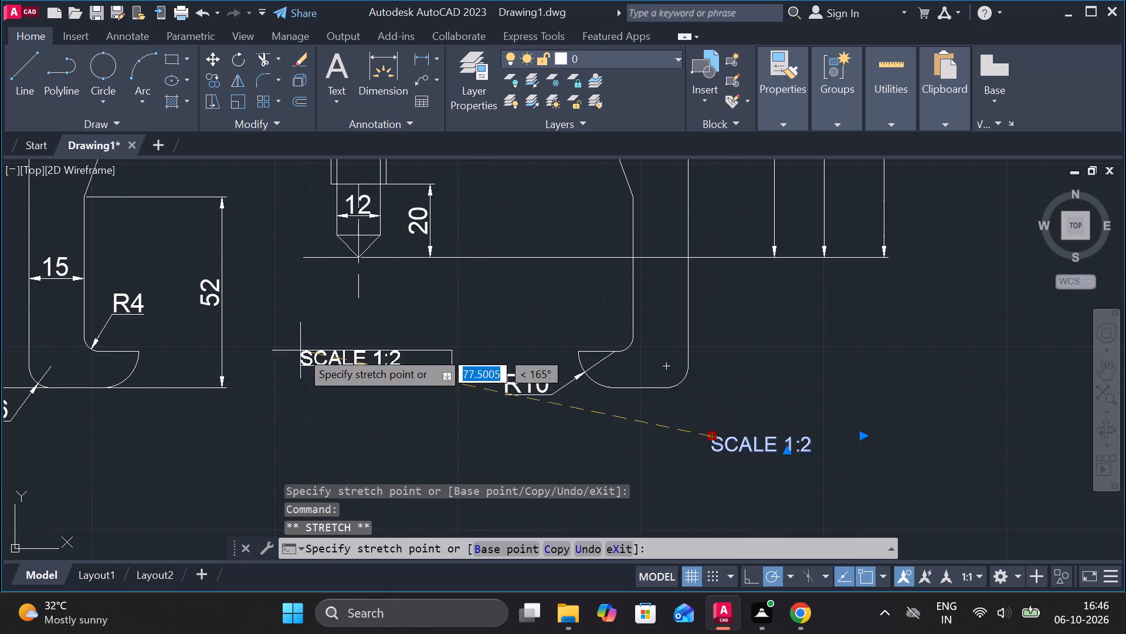
scroll(403, 304, "down", 2)
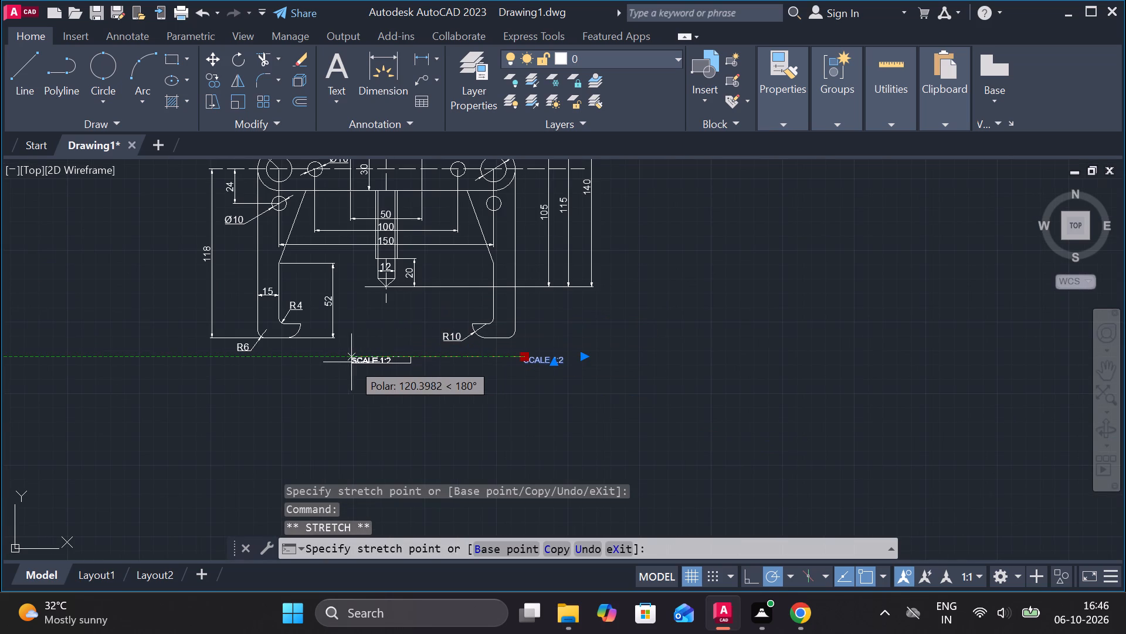
scroll(358, 345, "up", 2)
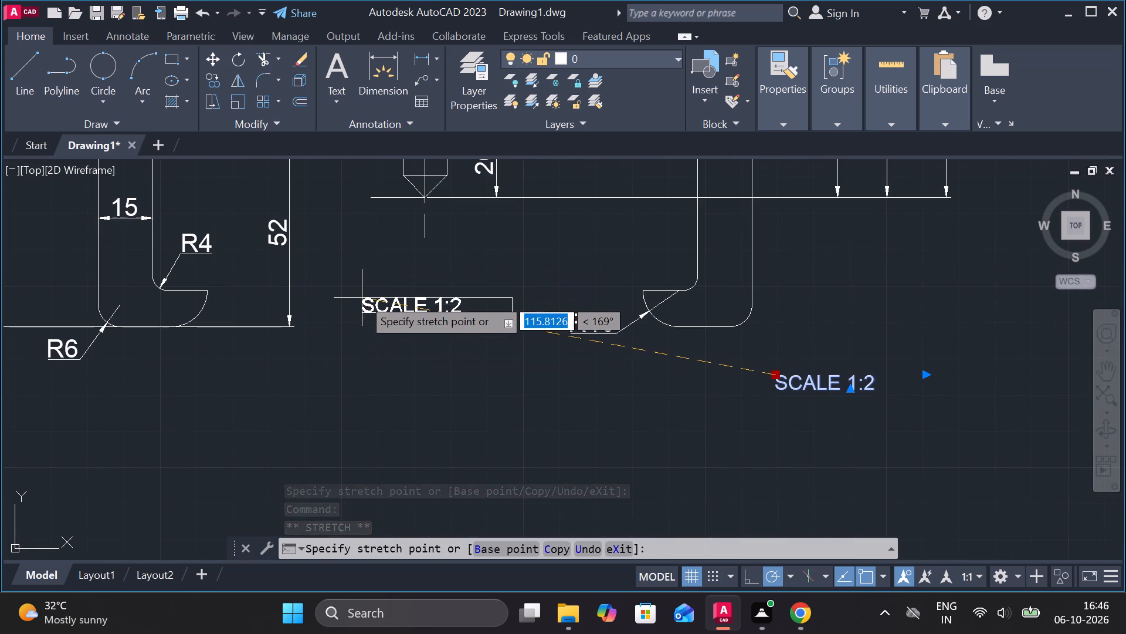
left_click(362, 298)
double_click(361, 294)
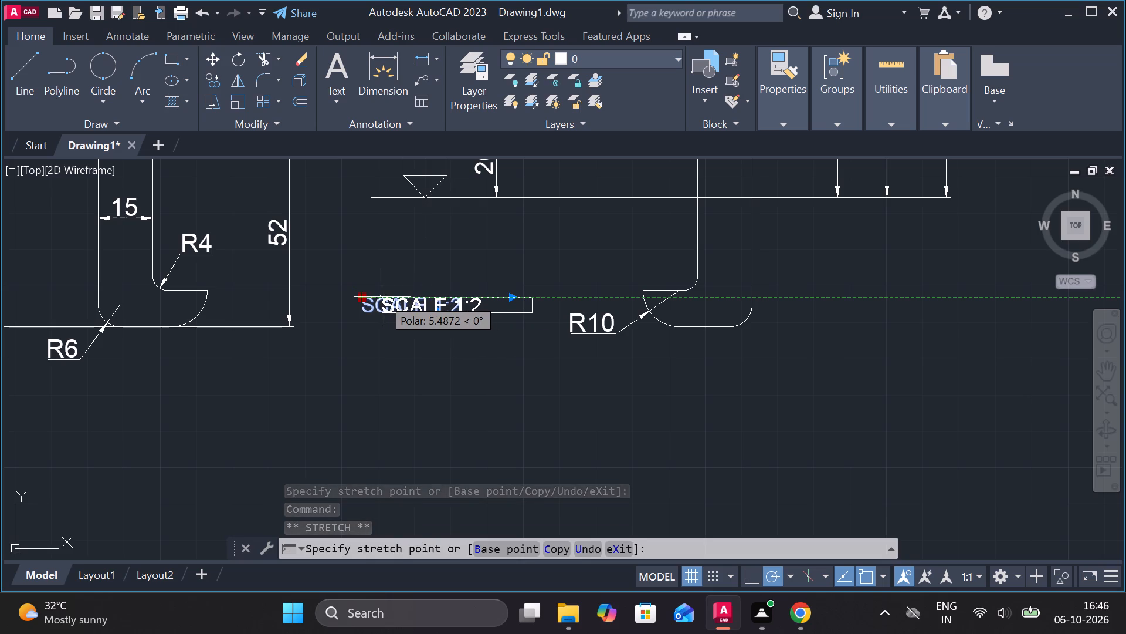
key("Escape")
key("Escape")
Set the text height of the whole SCALE 1:2 label to 6.
double_click(395, 305)
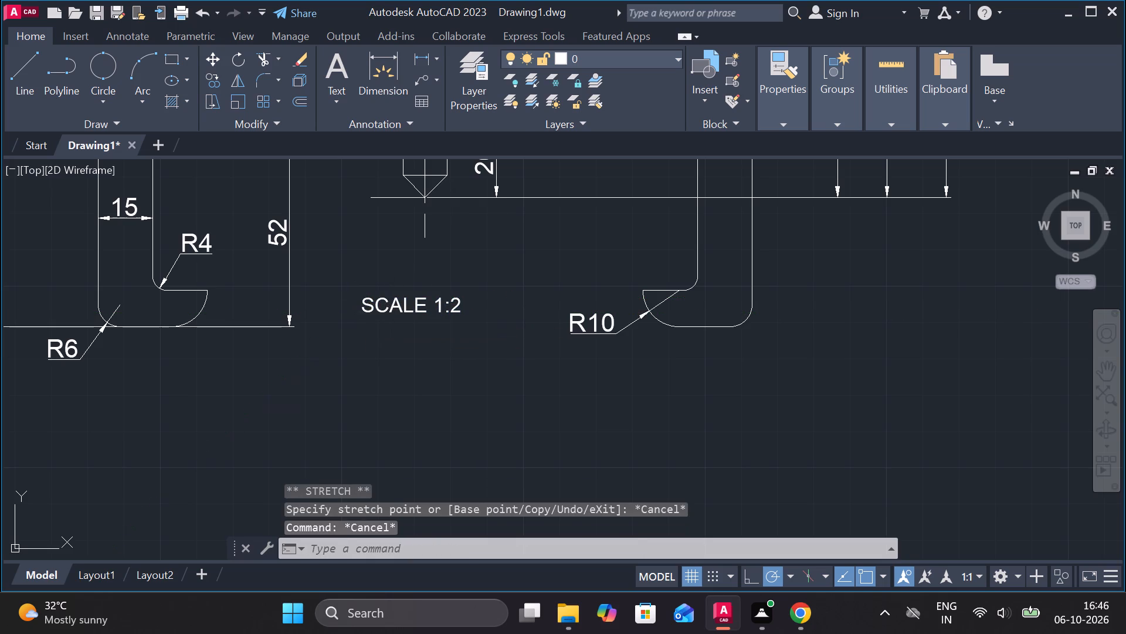
left_click_drag(471, 311, 388, 313)
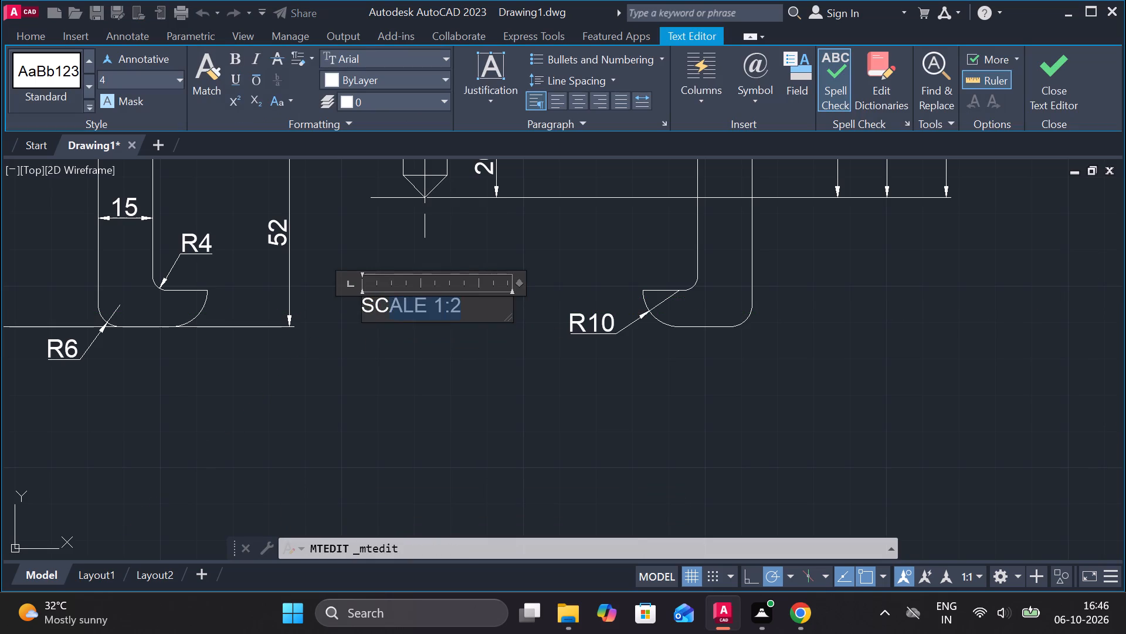
left_click_drag(388, 313, 365, 309)
left_click(165, 80)
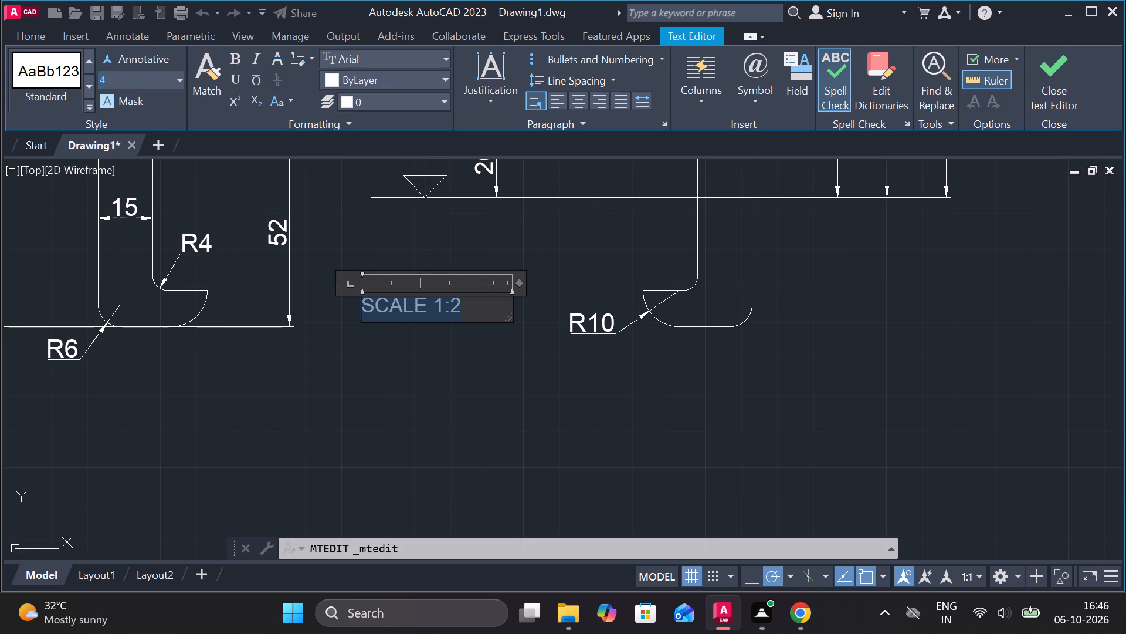
key("6")
key("Return")
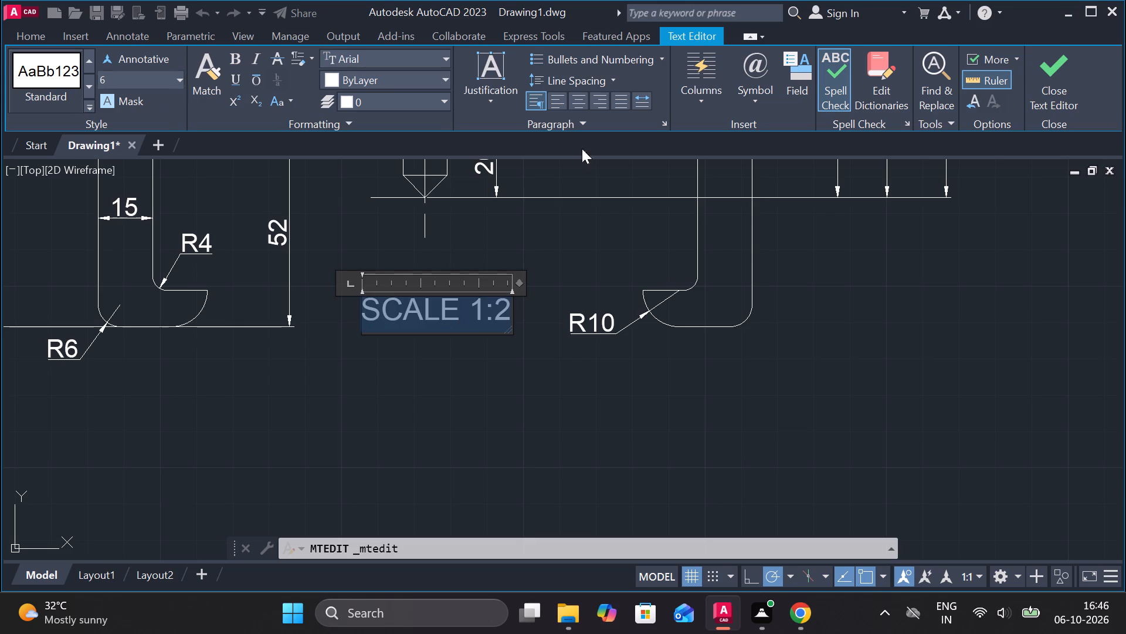
left_click(1063, 96)
Examine the complete puller drawing with its dimensions and scale label.
scroll(796, 261, "down", 3)
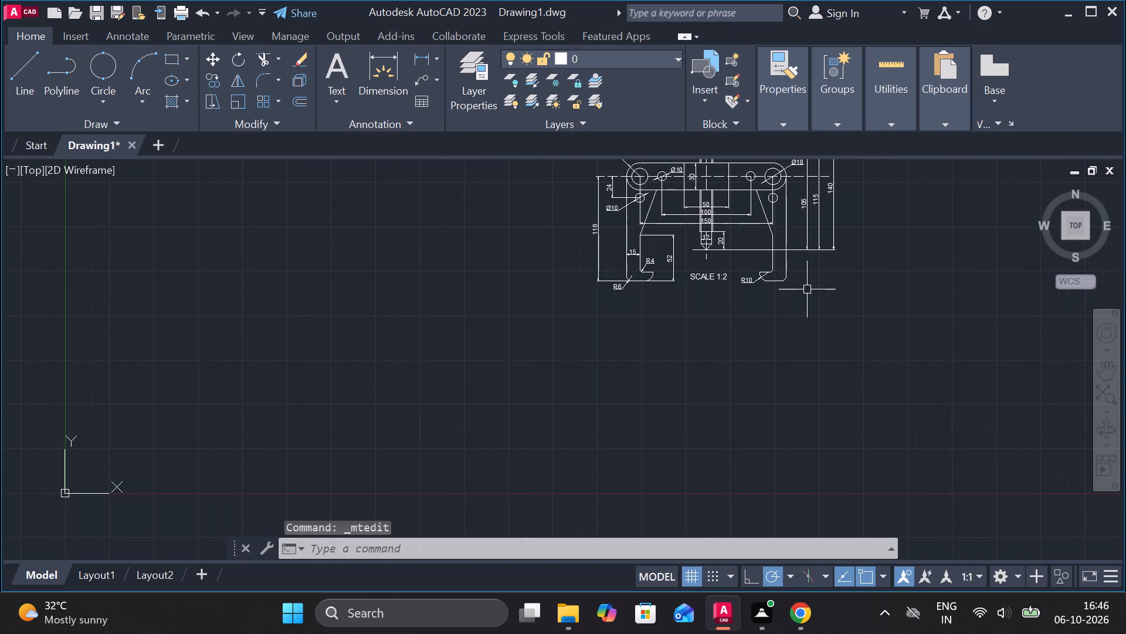
middle_click_drag(855, 284, 759, 429)
scroll(747, 399, "up", 1)
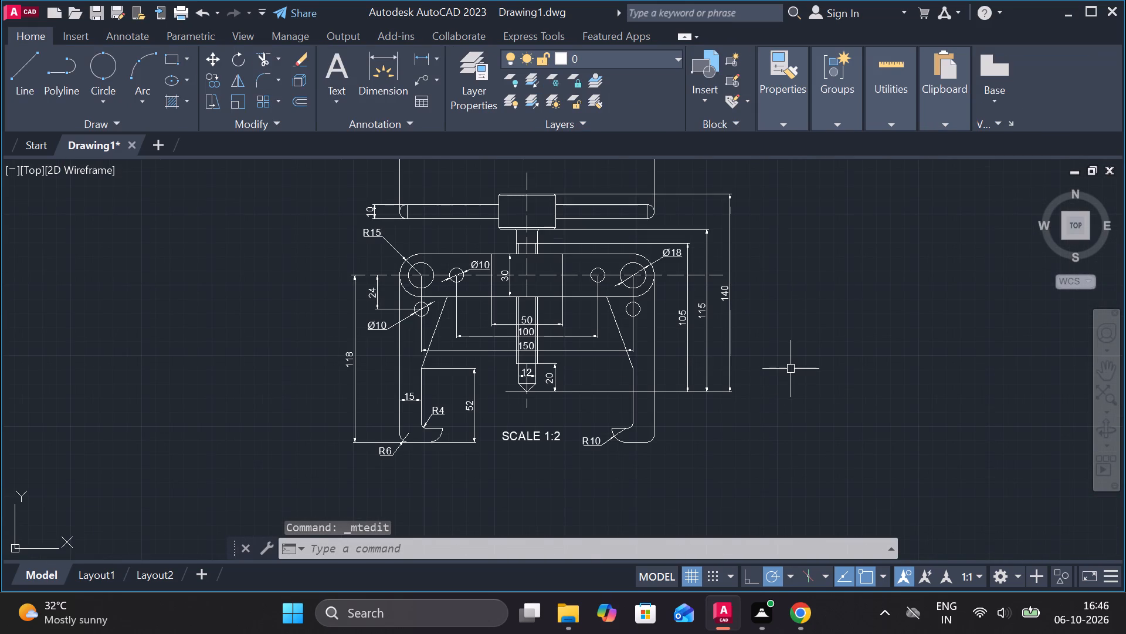
scroll(762, 355, "up", 1)
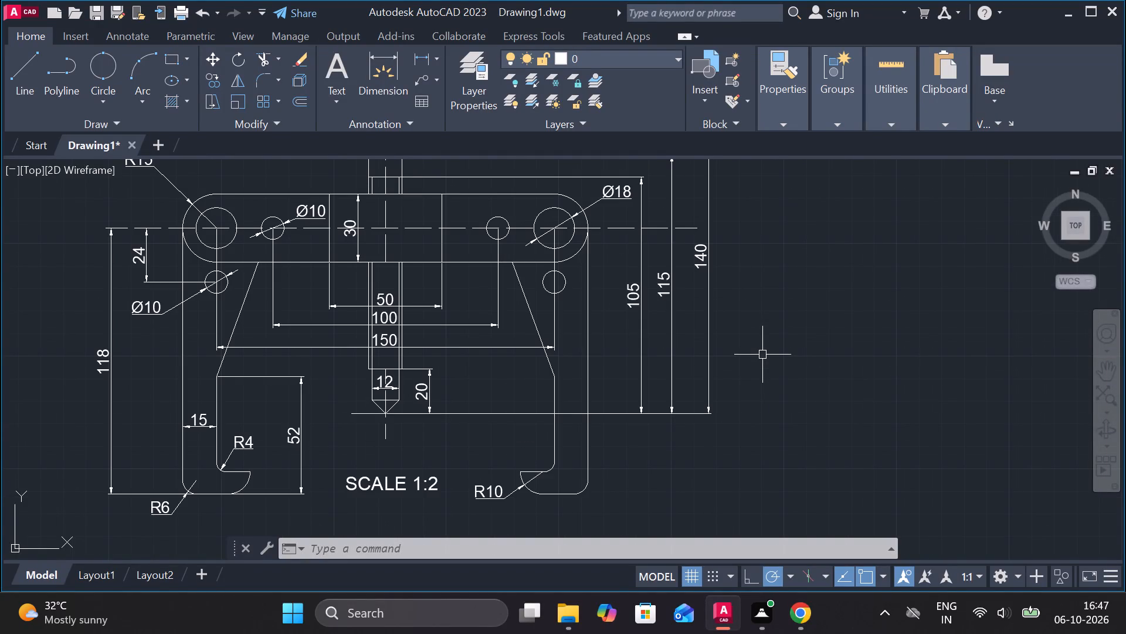
scroll(762, 357, "down", 1)
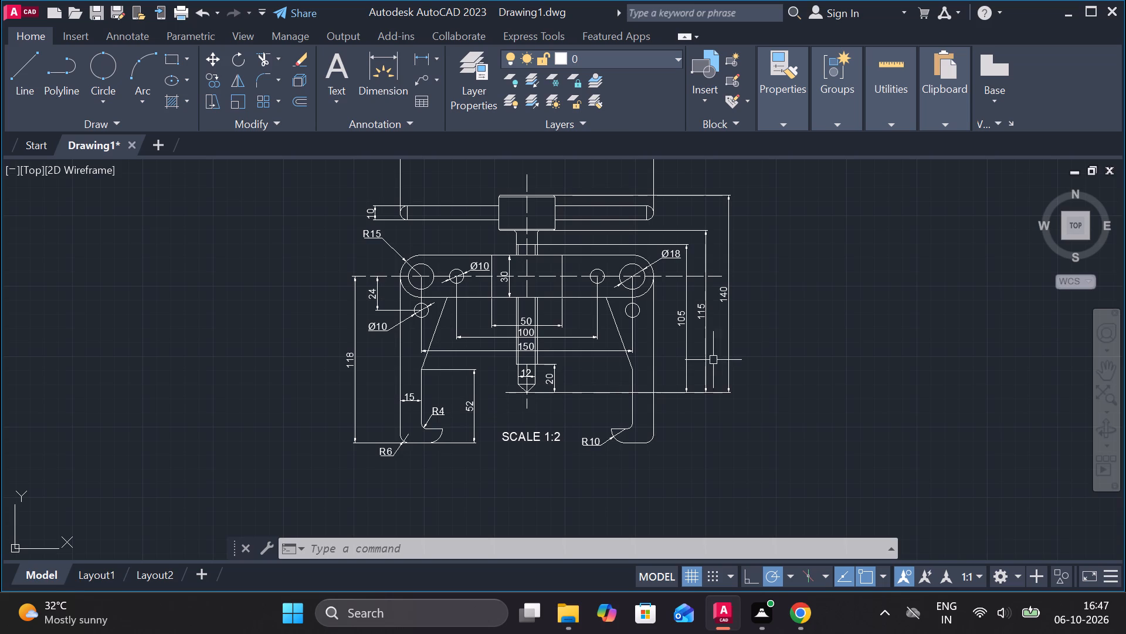
scroll(738, 357, "up", 1)
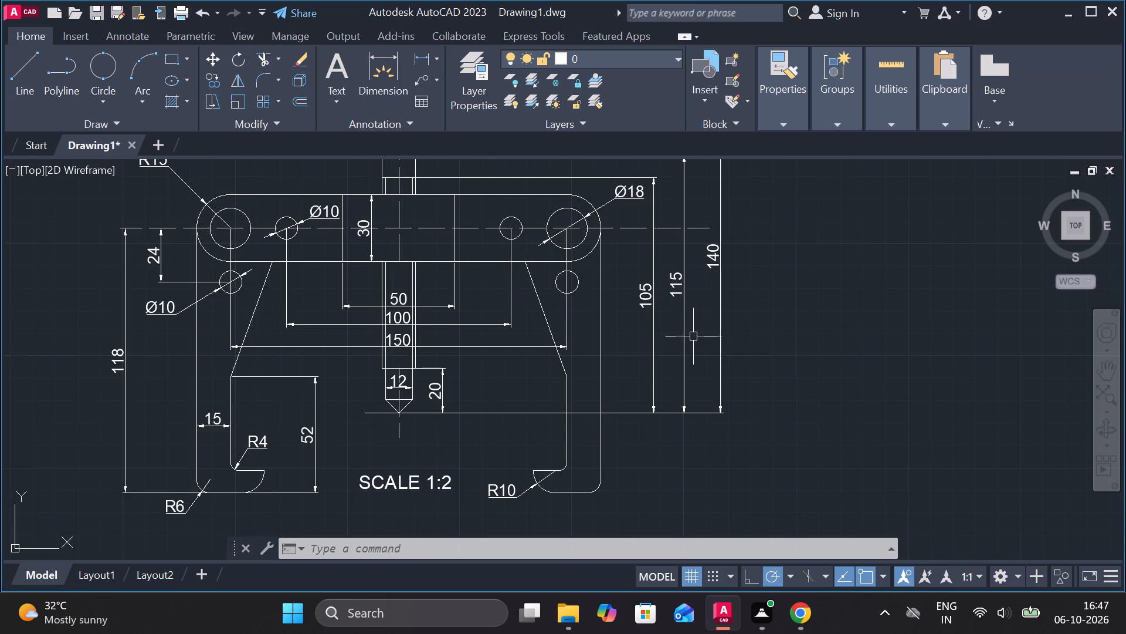
scroll(693, 339, "down", 2)
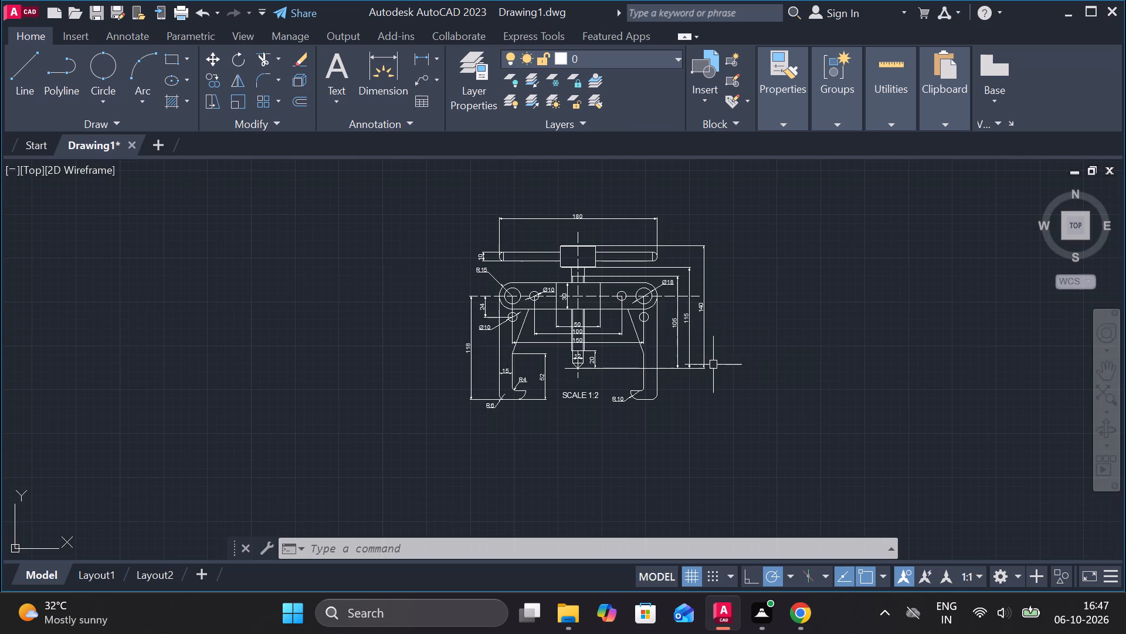
scroll(713, 365, "up", 1)
middle_click_drag(776, 330, 795, 366)
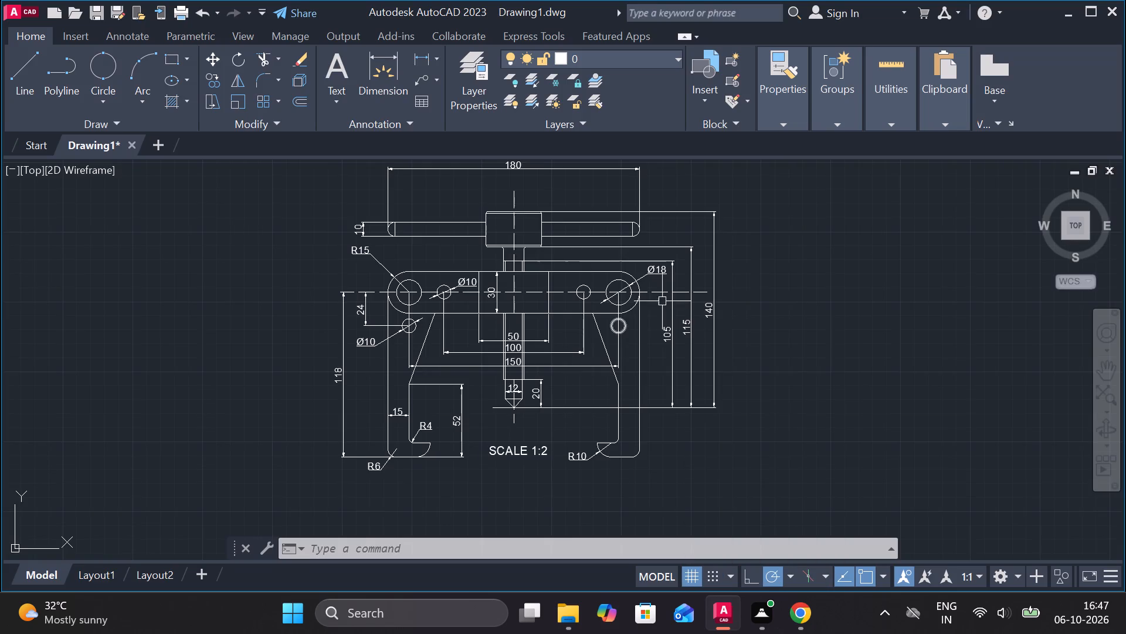
Draw a 190 by 65 rectangle in the empty space to the right of the puller drawing.
scroll(737, 312, "up", 1)
scroll(737, 316, "down", 1)
middle_click_drag(737, 316, 779, 264)
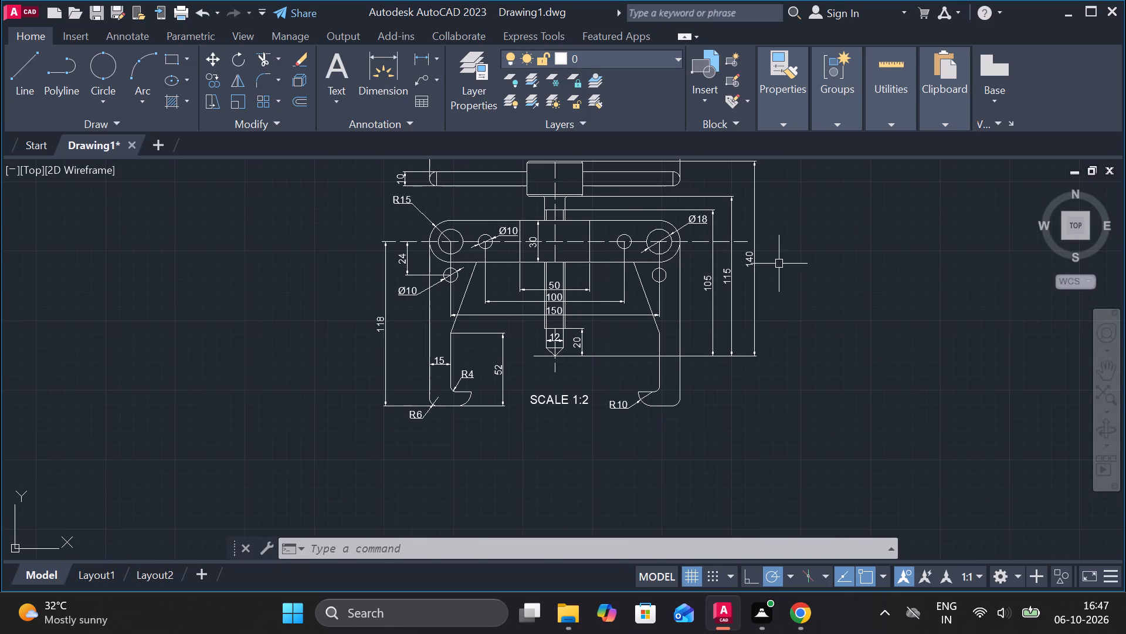
middle_click_drag(807, 290, 614, 279)
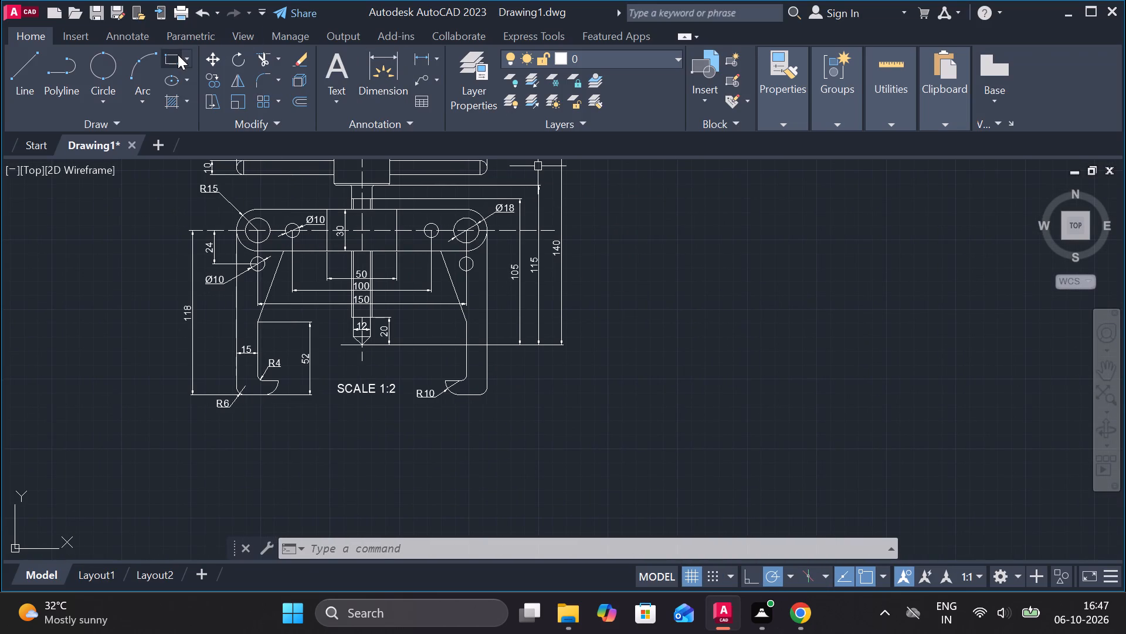
left_click(174, 60)
left_click(696, 313)
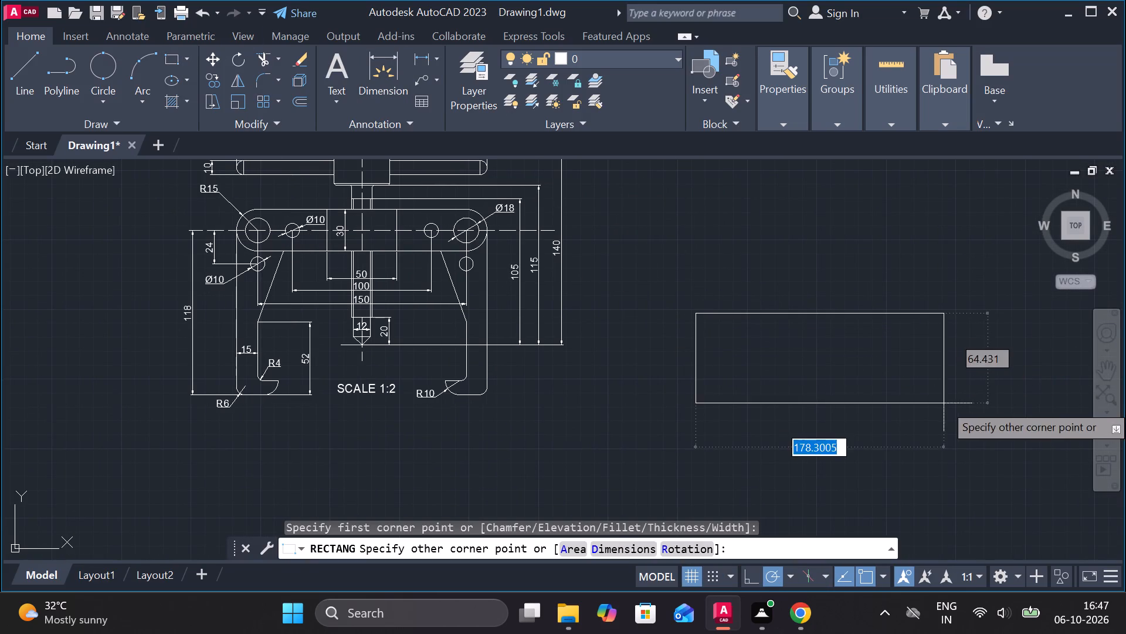
middle_click_drag(940, 403, 759, 392)
key("1")
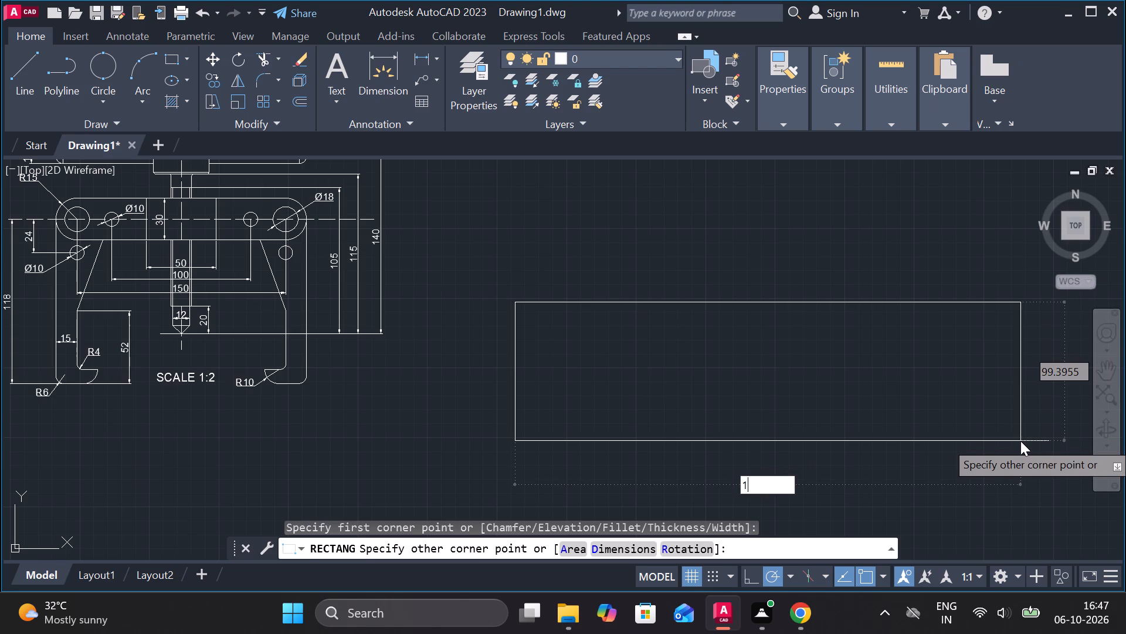
type("90")
key("Tab")
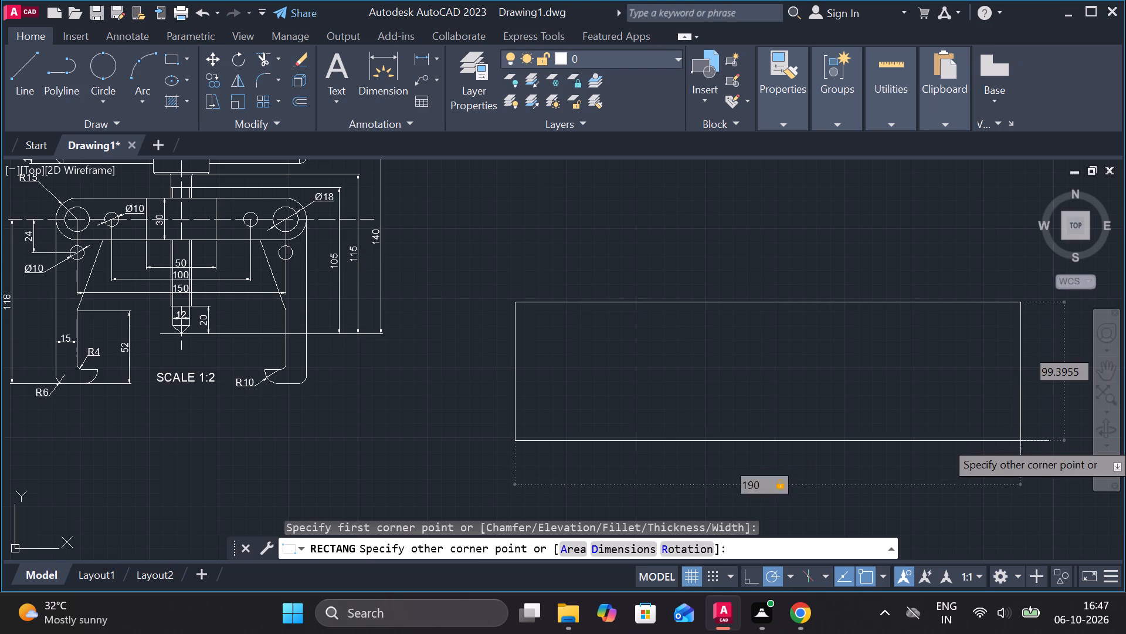
type("65")
key("Return")
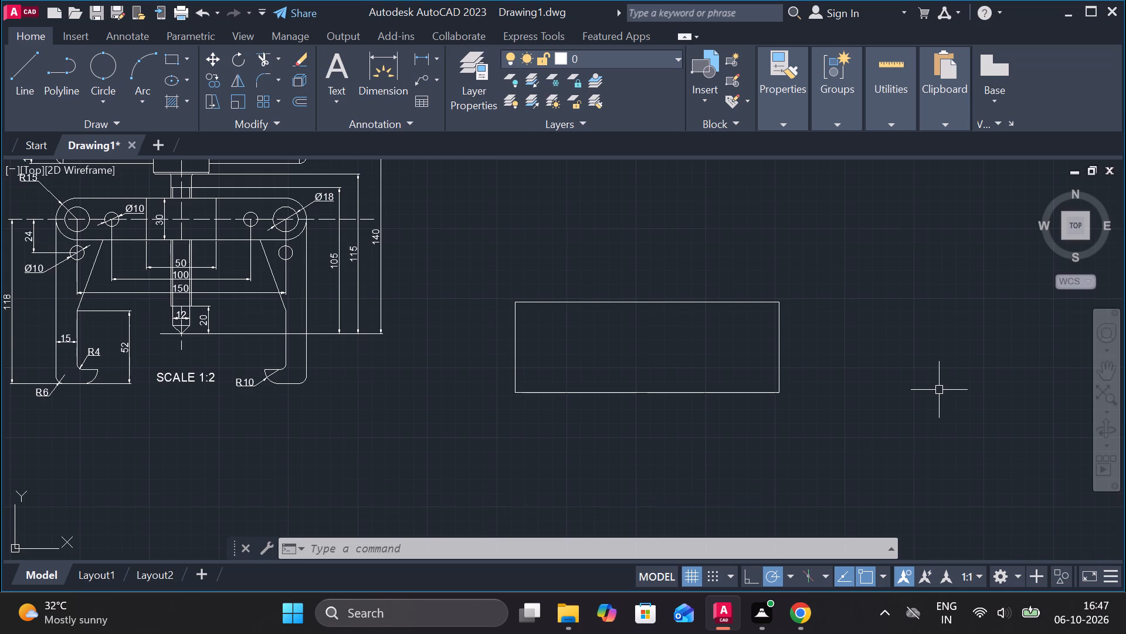
Explode the new rectangle into separate lines.
left_click_drag(442, 245, 492, 258)
left_click(846, 443)
type("EX")
left_click(903, 494)
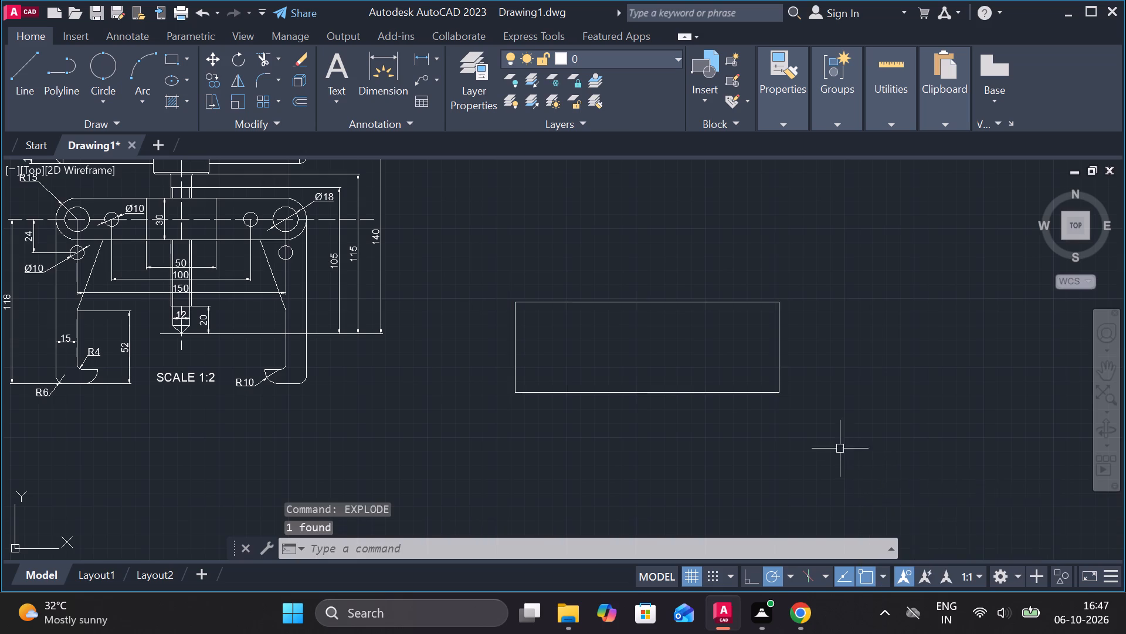
Offset the rectangle's right edge inward three times in succession, 25 each, to form three columns.
scroll(837, 446, "up", 1)
left_click(745, 310)
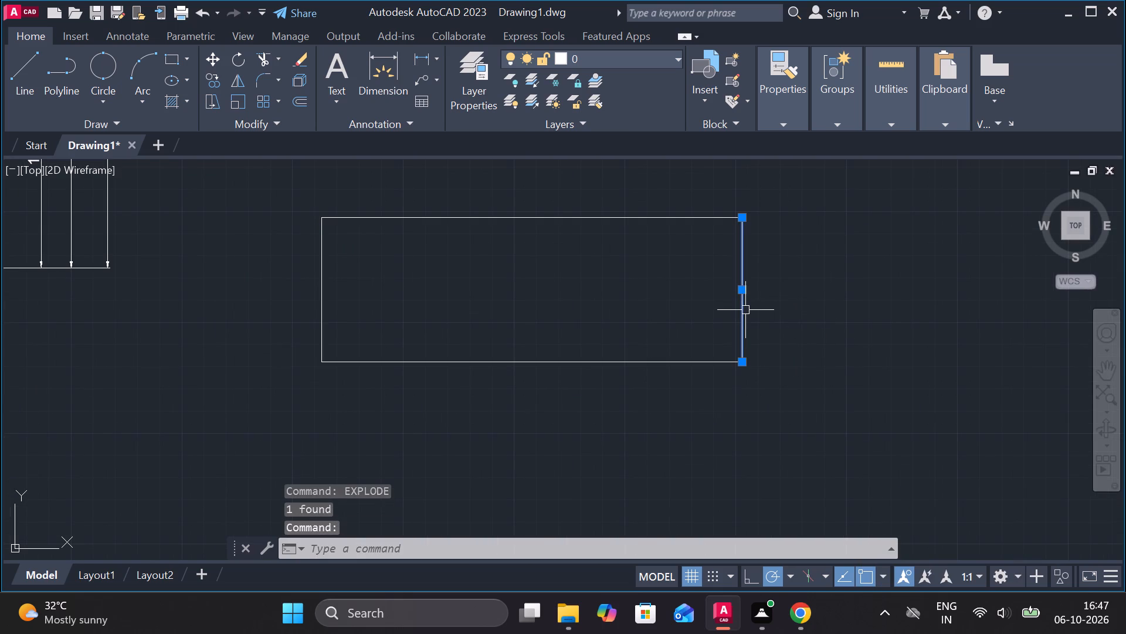
key("o")
key("Return")
key("Return")
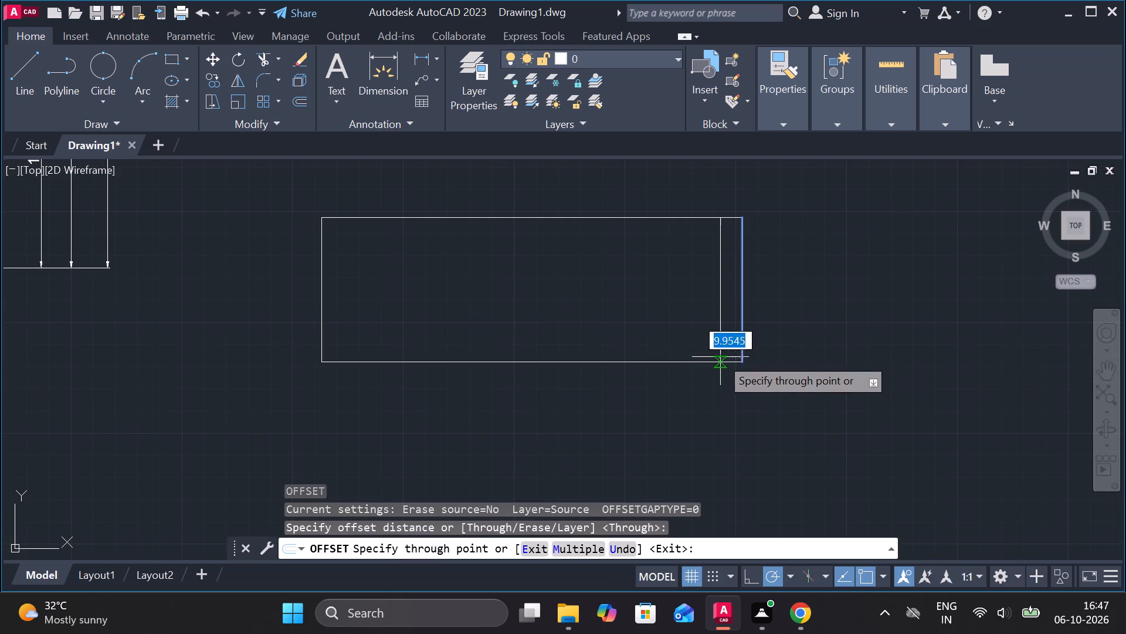
type("25")
key("space")
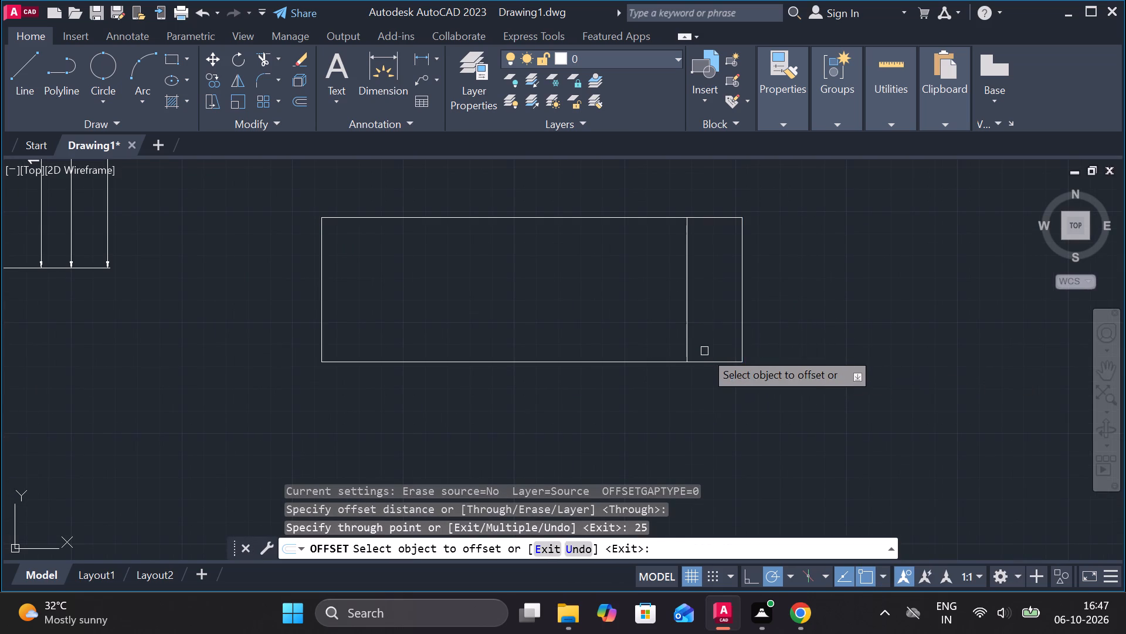
left_click(689, 339)
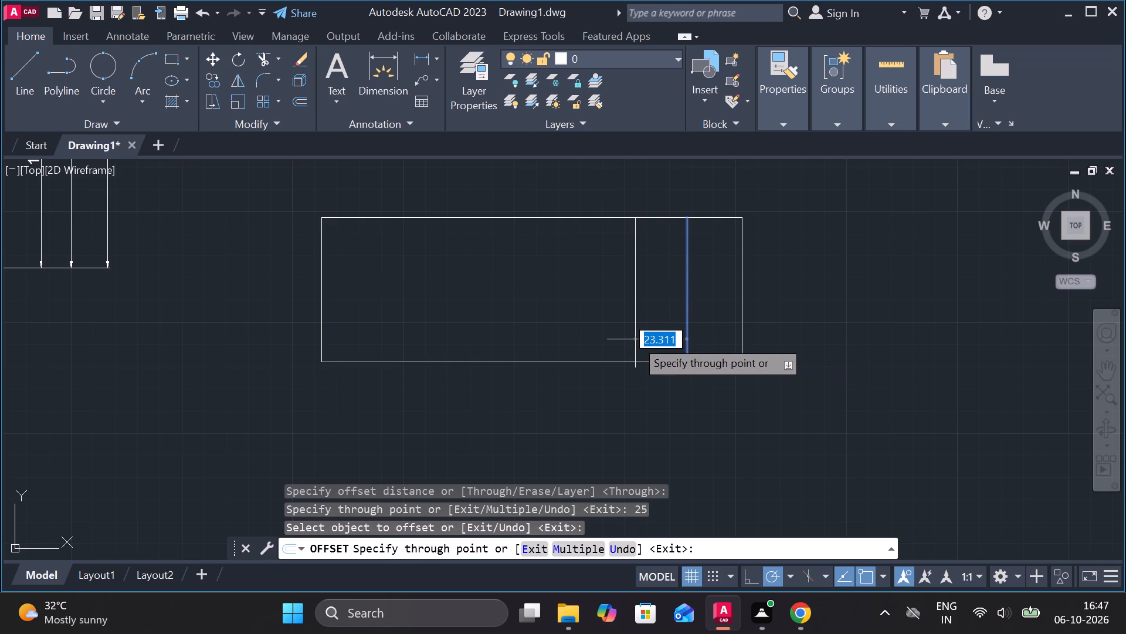
type("25")
key("space")
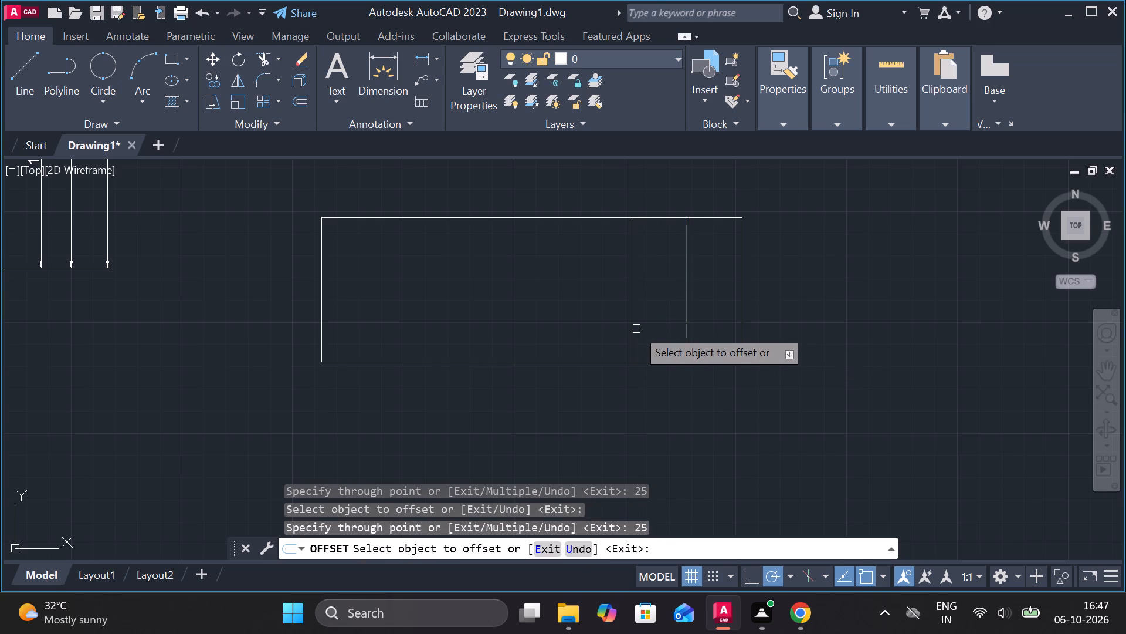
left_click(635, 329)
type("25")
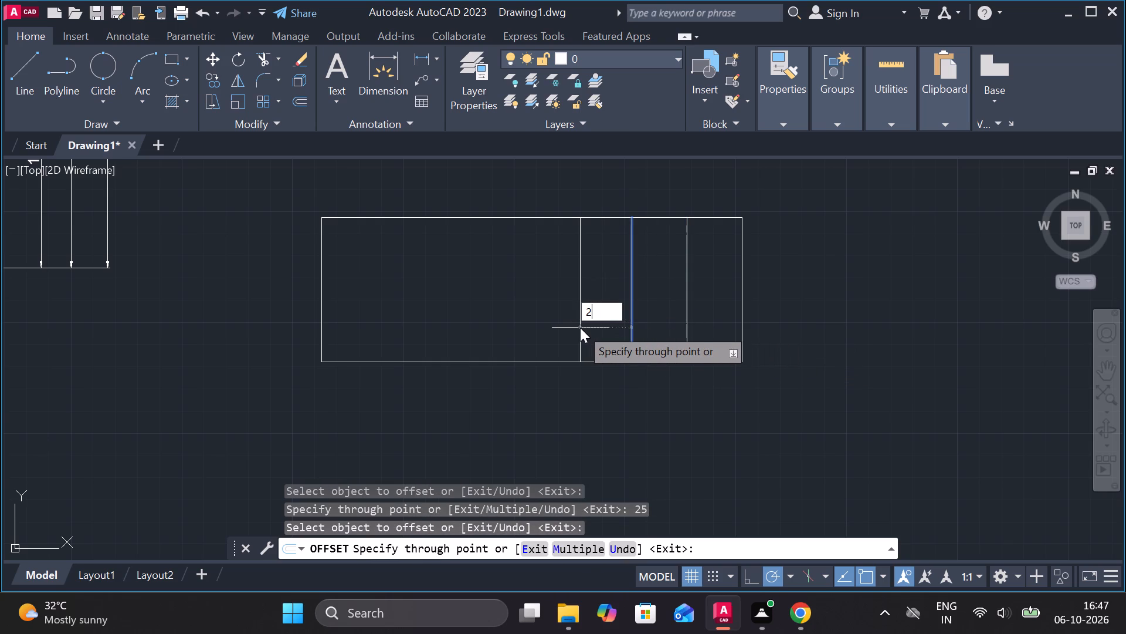
key("Return")
Offset the rectangle's bottom edge 20 upward and its left edge 25 inward.
left_click(556, 360)
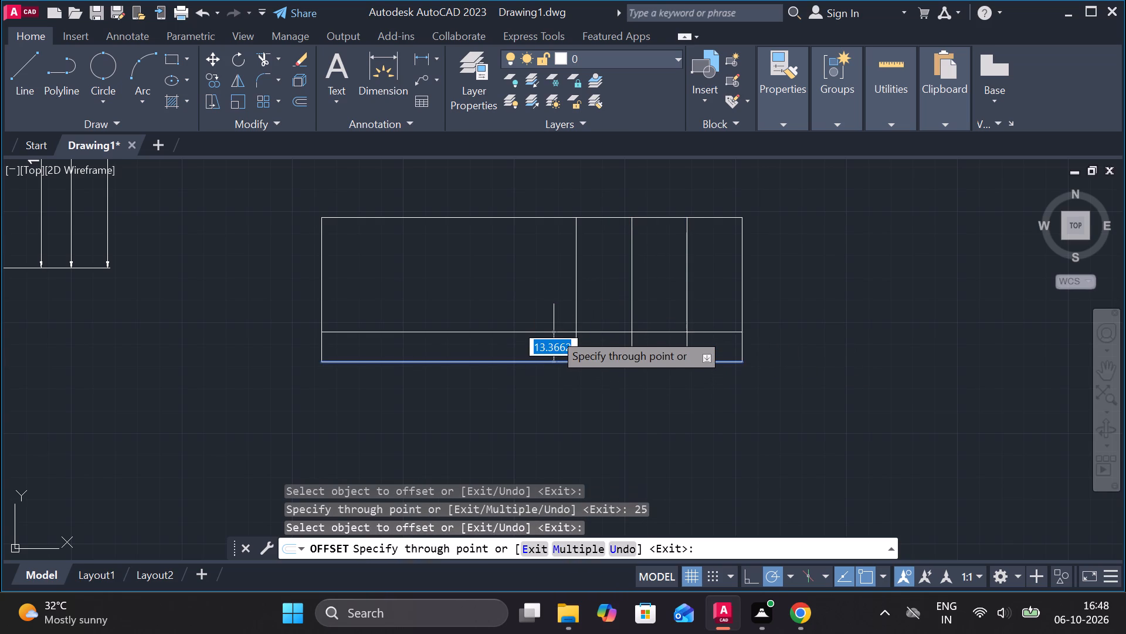
type("20")
key("Return")
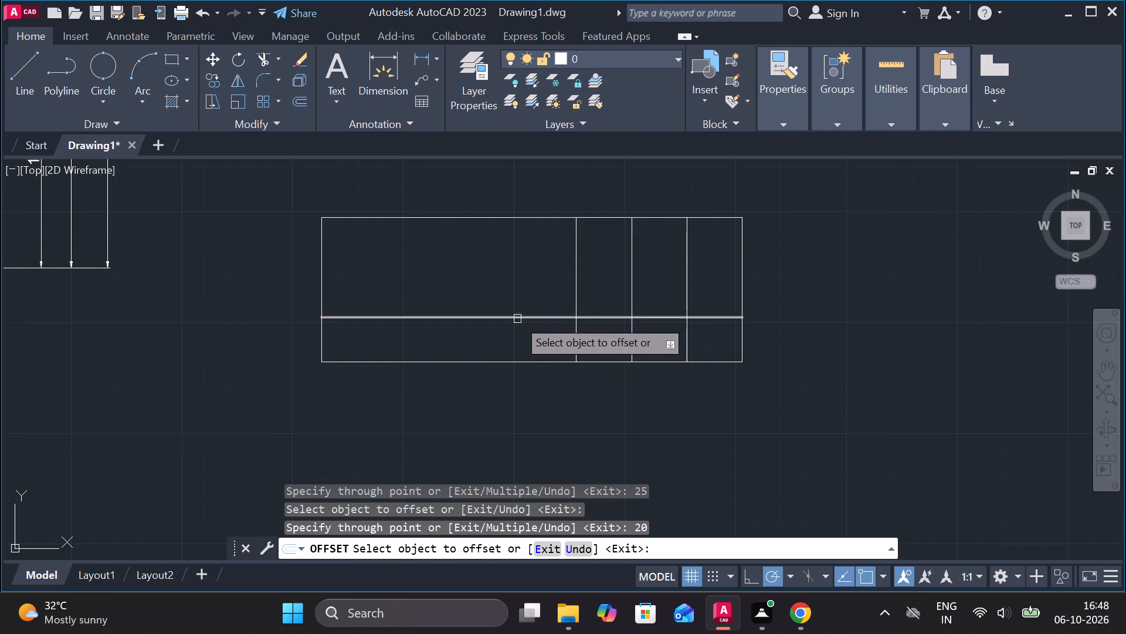
left_click(317, 274)
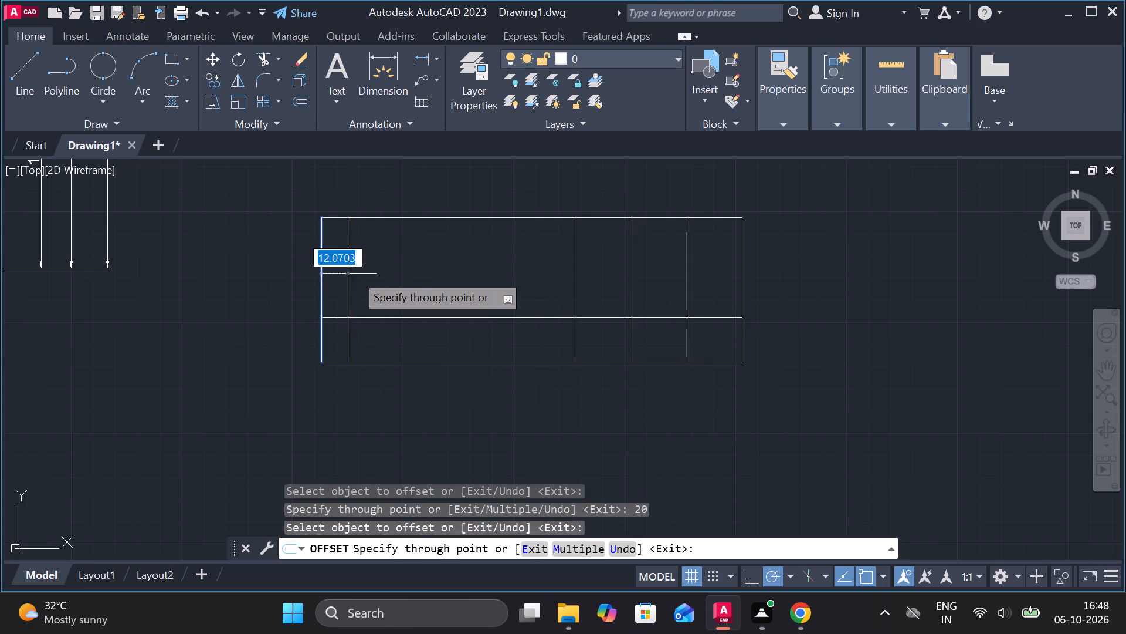
type("25")
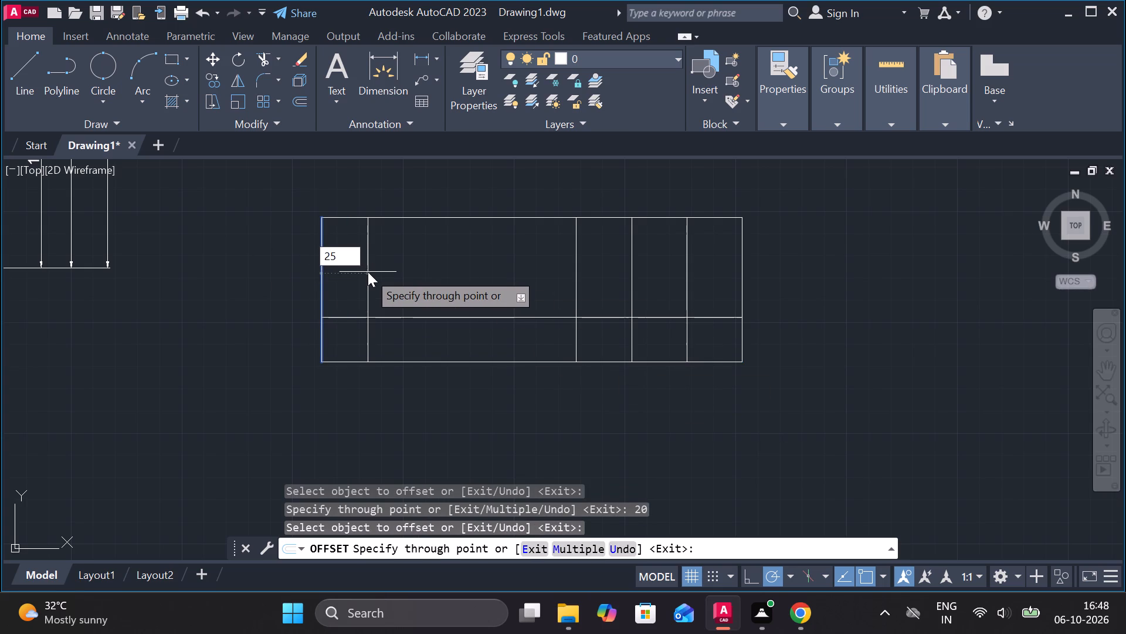
key("Return")
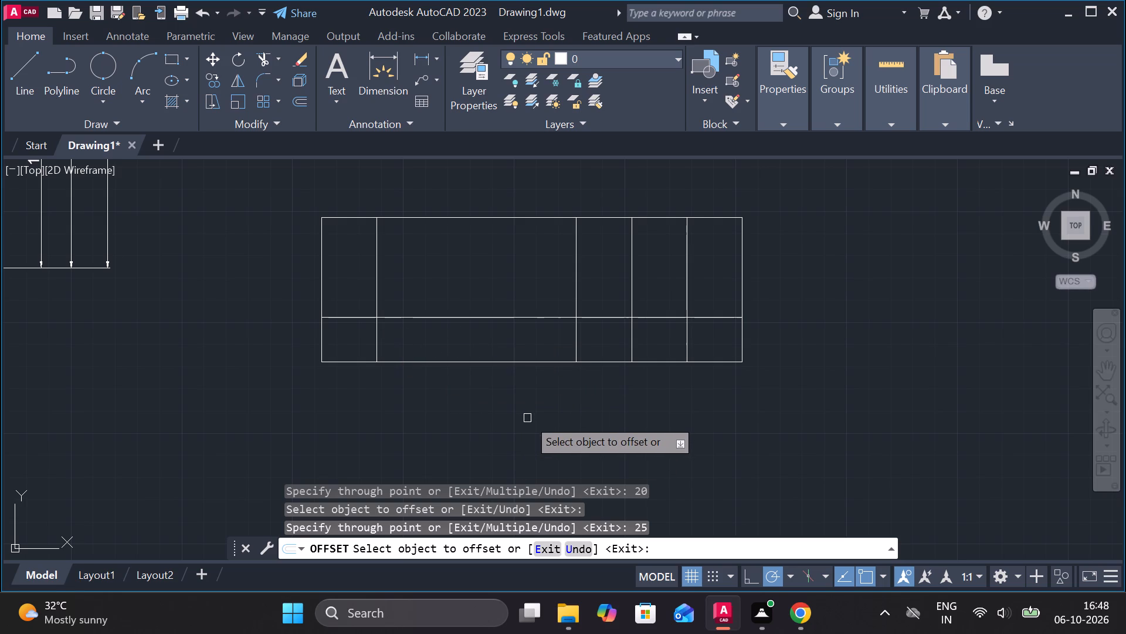
key("Escape")
Trim the left vertical divider above the horizontal line, and the horizontal line between the lower-left box and the three columns.
type("TR")
key("space")
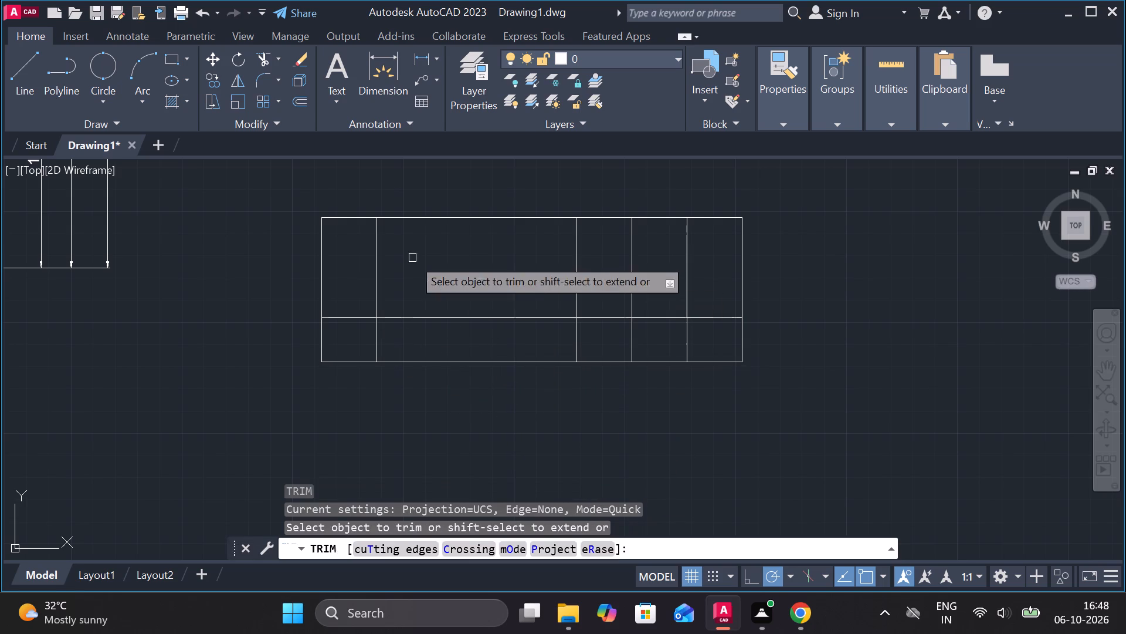
left_click(372, 257)
left_click(419, 263)
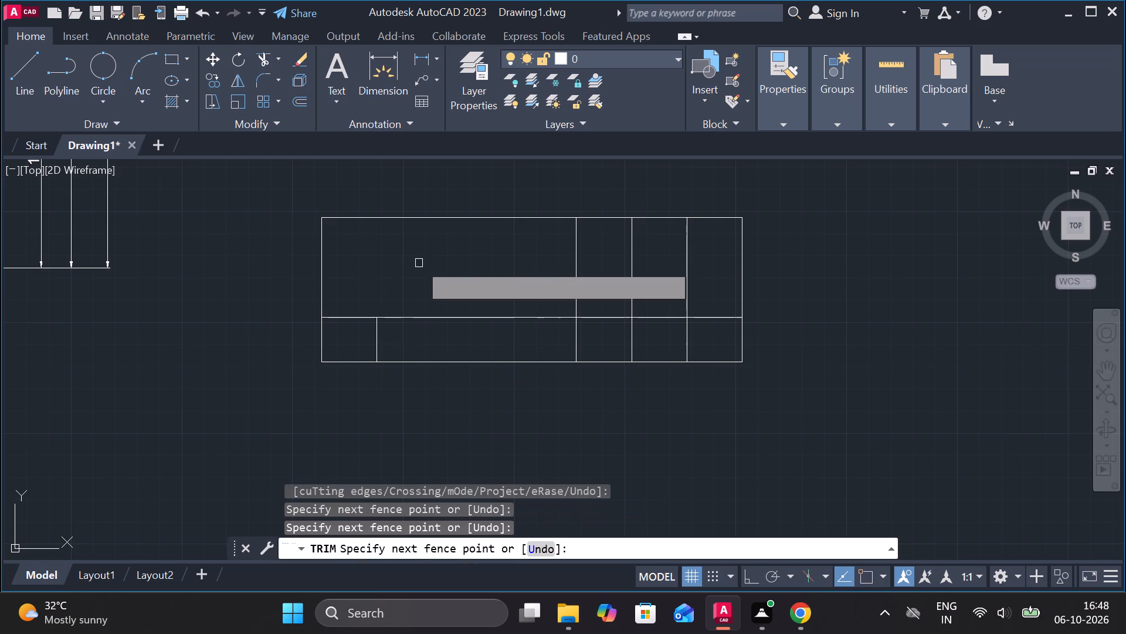
left_click_drag(457, 291, 484, 355)
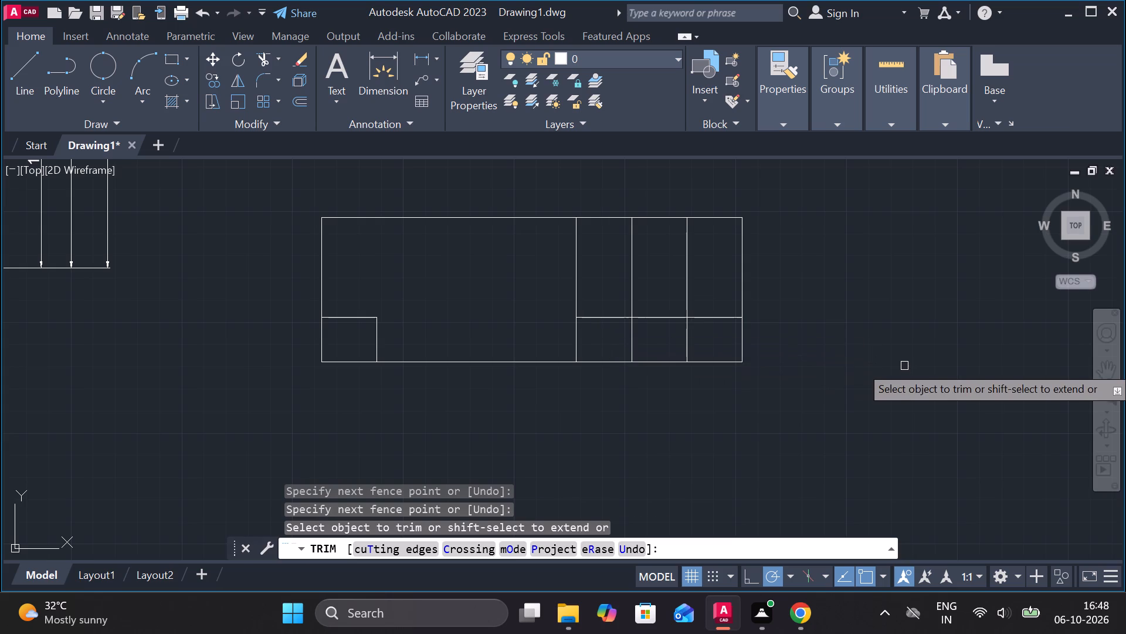
key("Escape")
Copy the horizontal line across the three columns upward at distances of 7, 14, 21, 28 and 35.
scroll(747, 341, "up", 2)
left_click(686, 279)
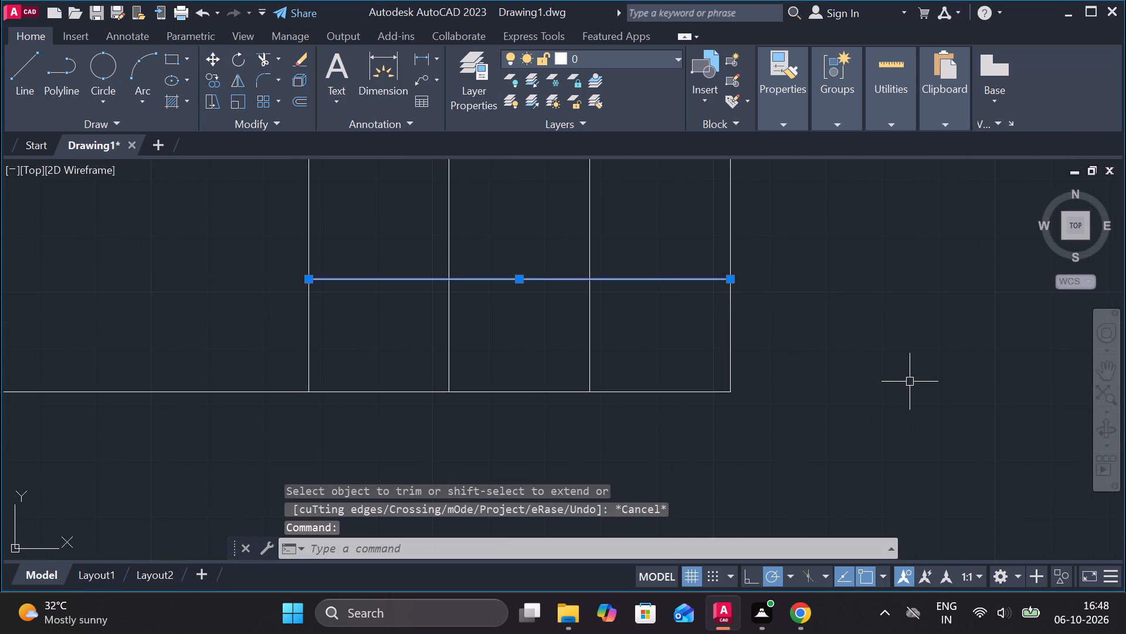
type("CO")
key("Return")
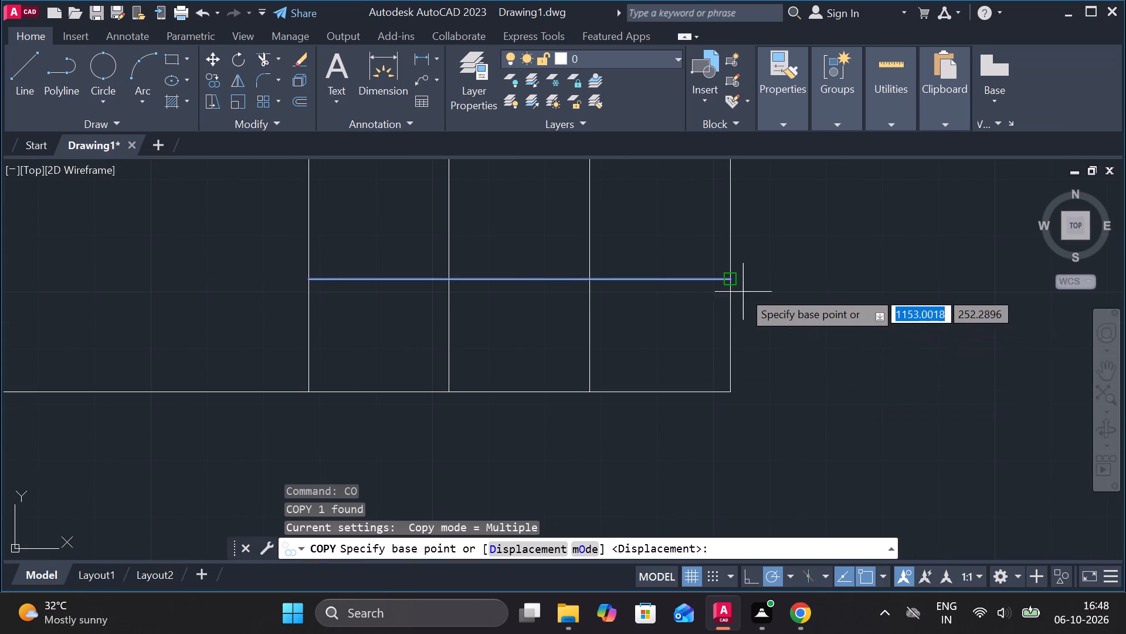
left_click(734, 280)
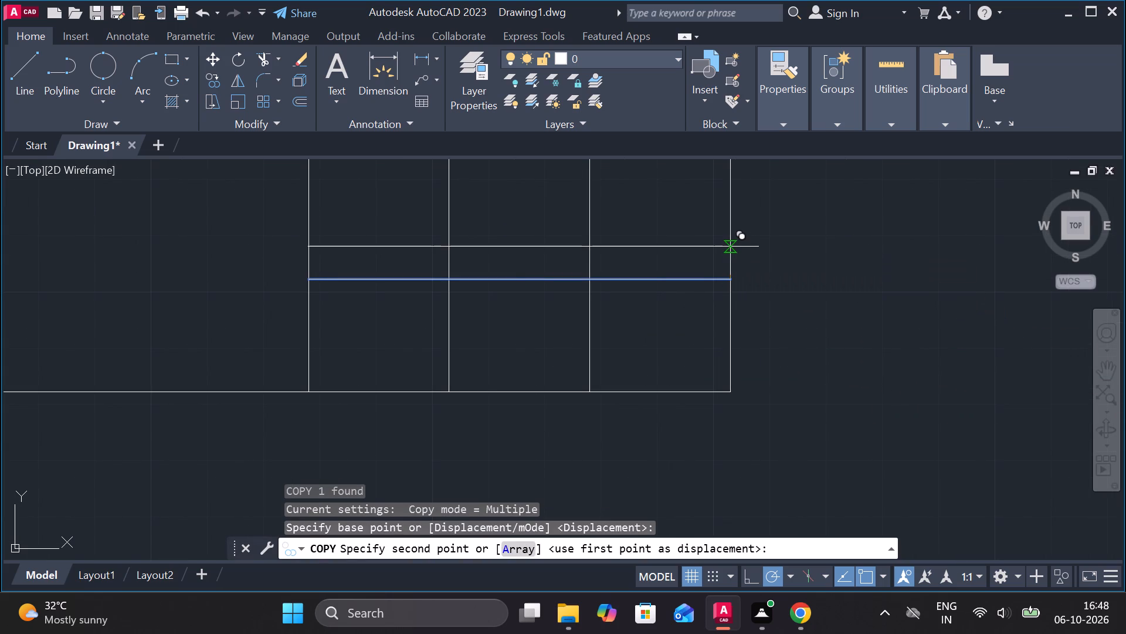
scroll(730, 254, "down", 1)
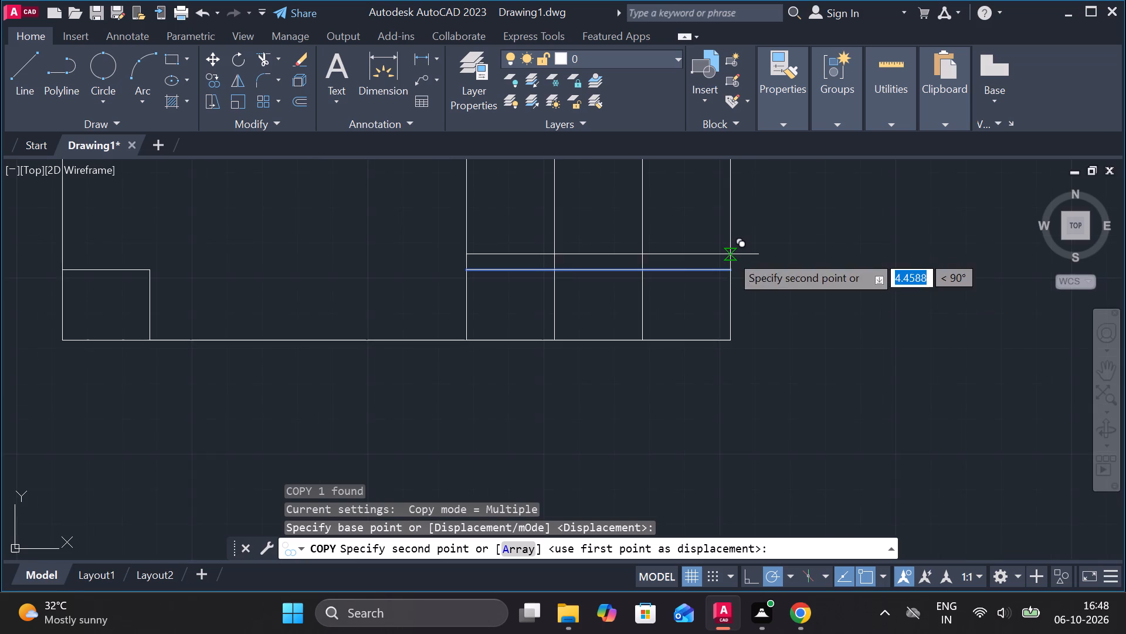
middle_click_drag(706, 340, 693, 458)
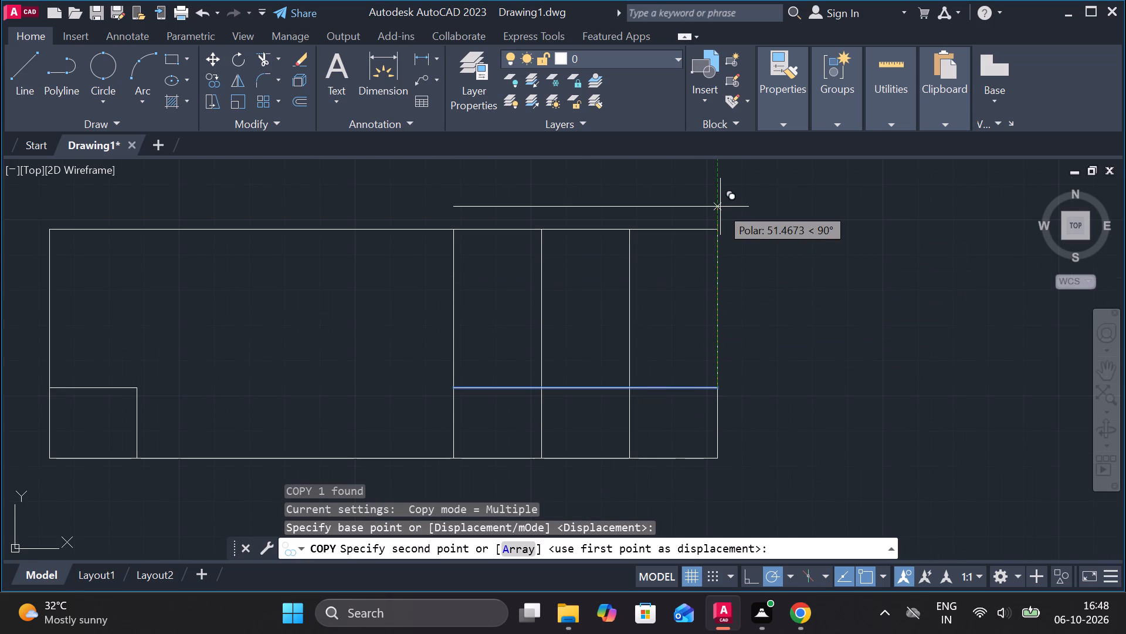
key("7")
key("Return")
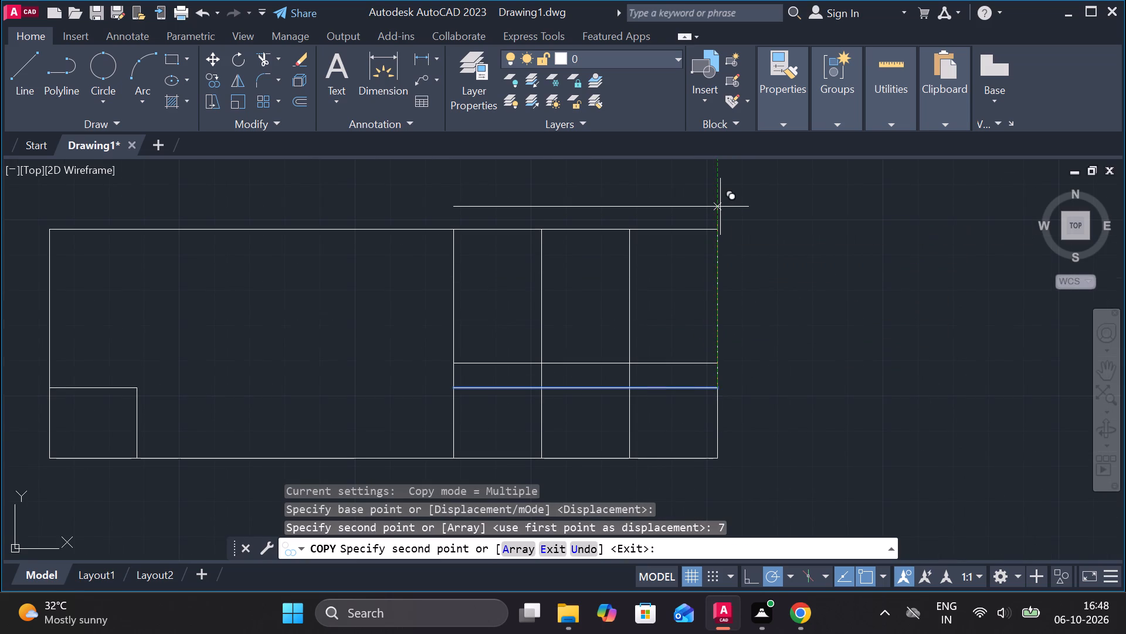
type("14")
key("Return")
type("21")
key("Return")
key("2")
key("8")
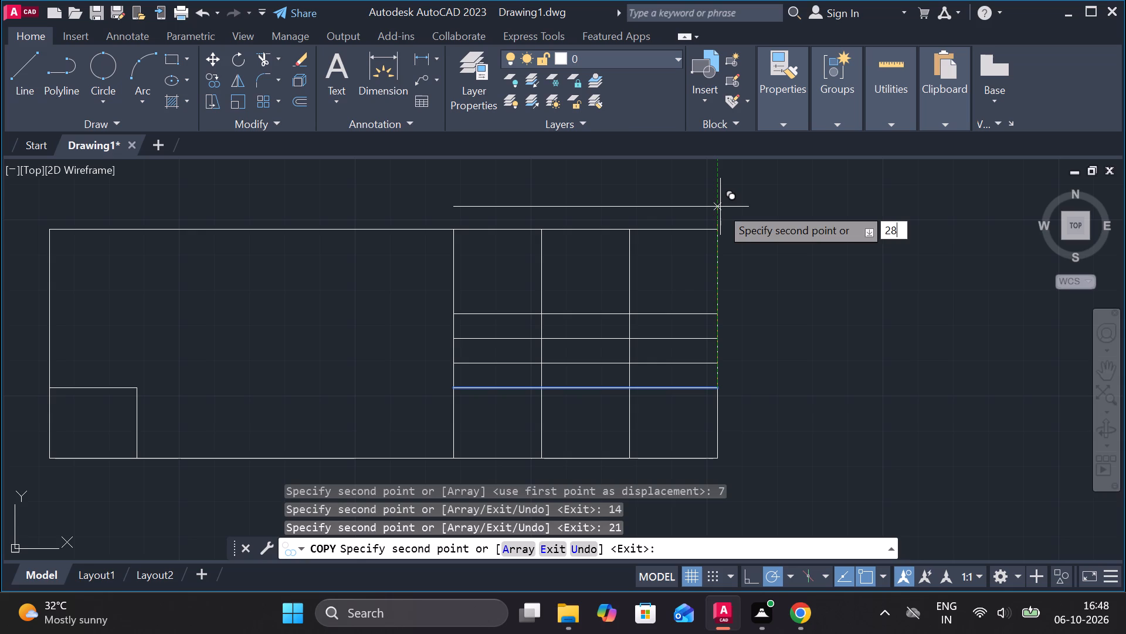
key("Return")
type("35")
key("Return")
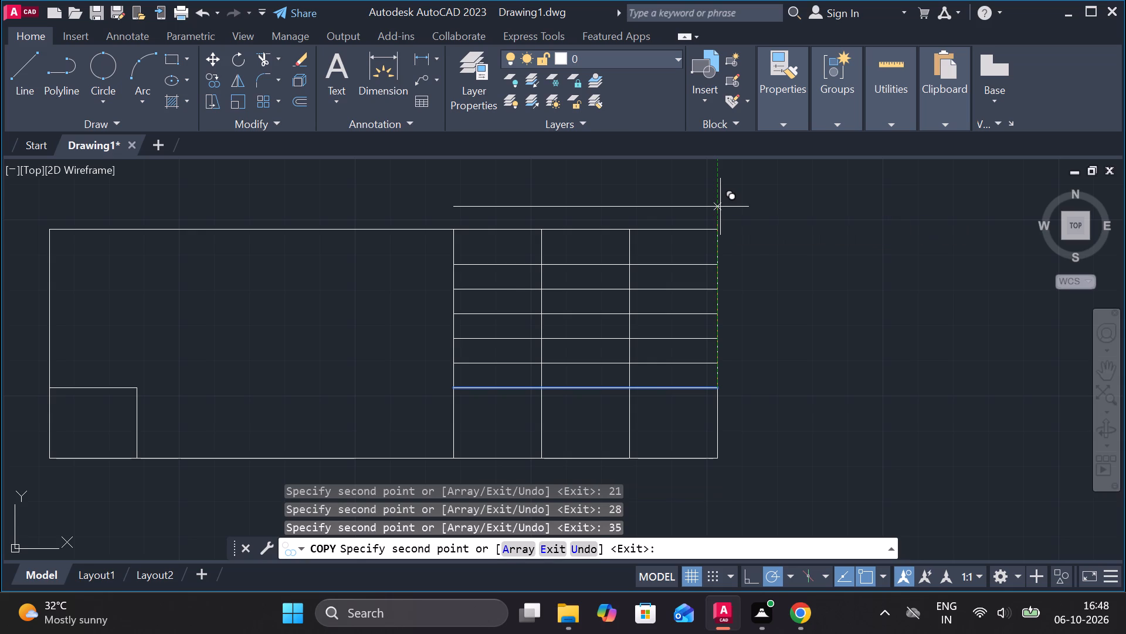
key("Escape")
Extend the top line of the lower-left box across to the first column divider.
scroll(822, 327, "down", 1)
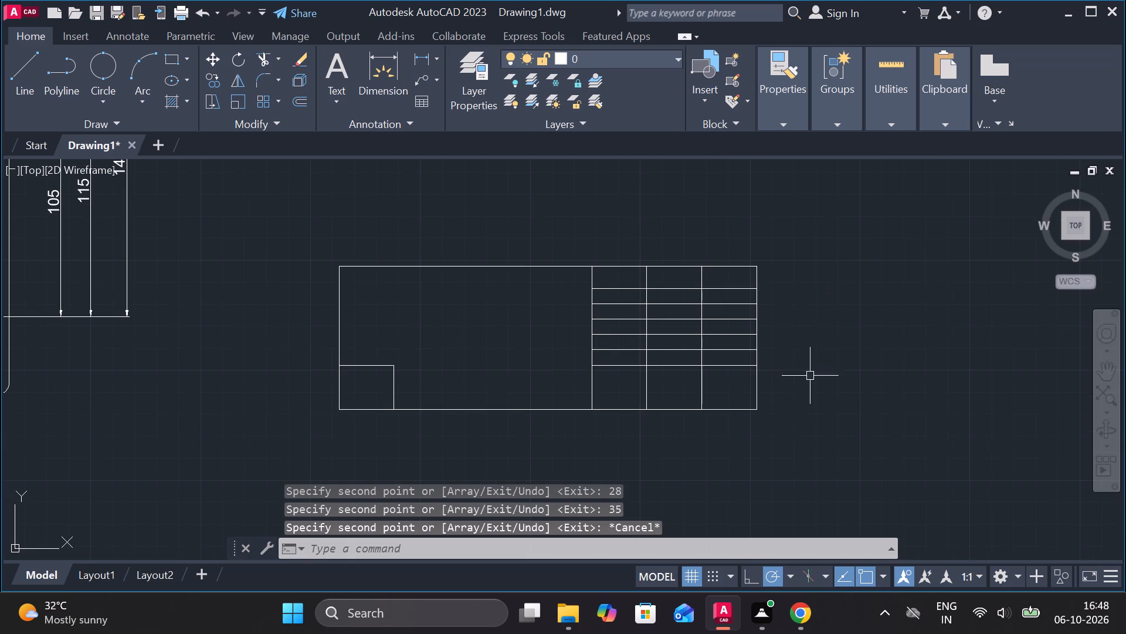
scroll(503, 307, "up", 1)
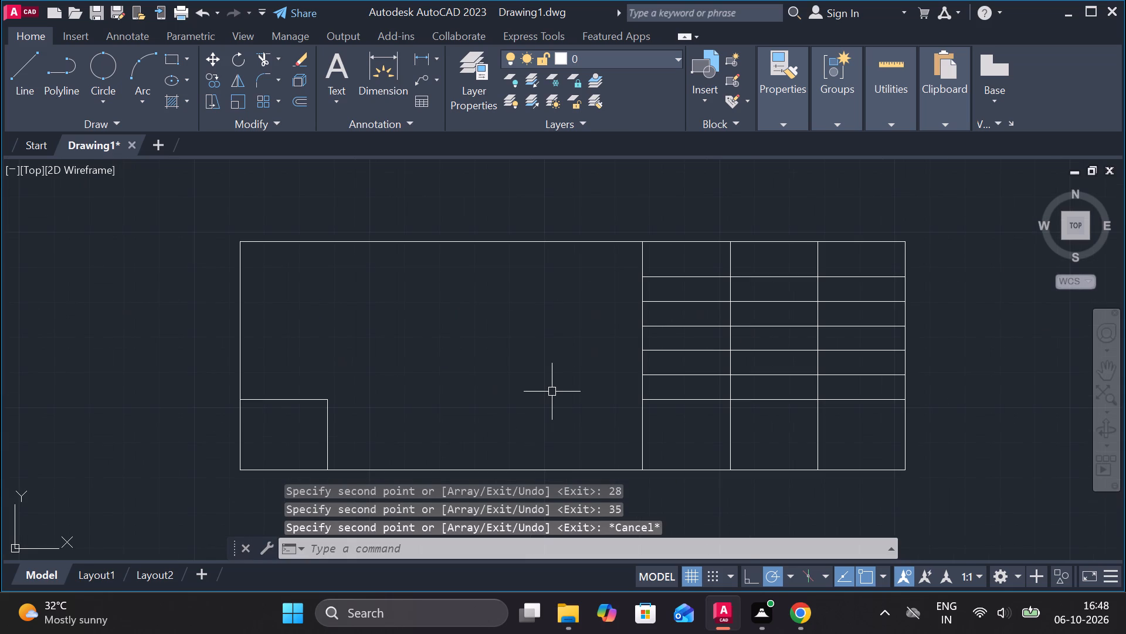
type("EX")
key("Return")
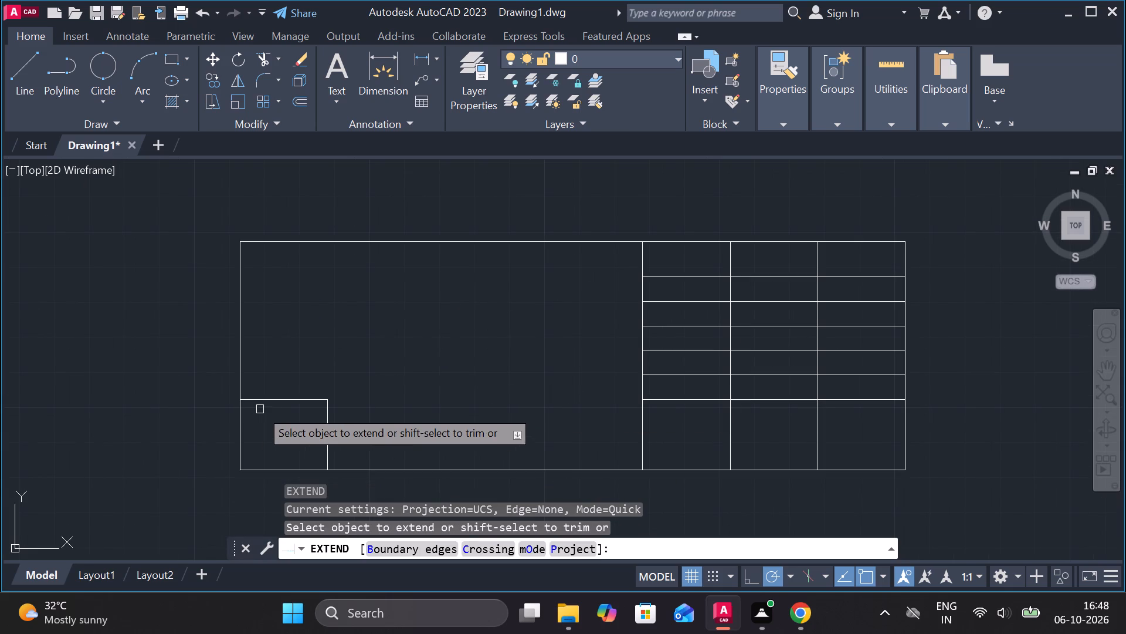
left_click(286, 400)
middle_click_drag(527, 375, 447, 375)
key("Escape")
Add centred multiline text DESIGNED in the first column's second cell from the top.
scroll(540, 295, "up", 1)
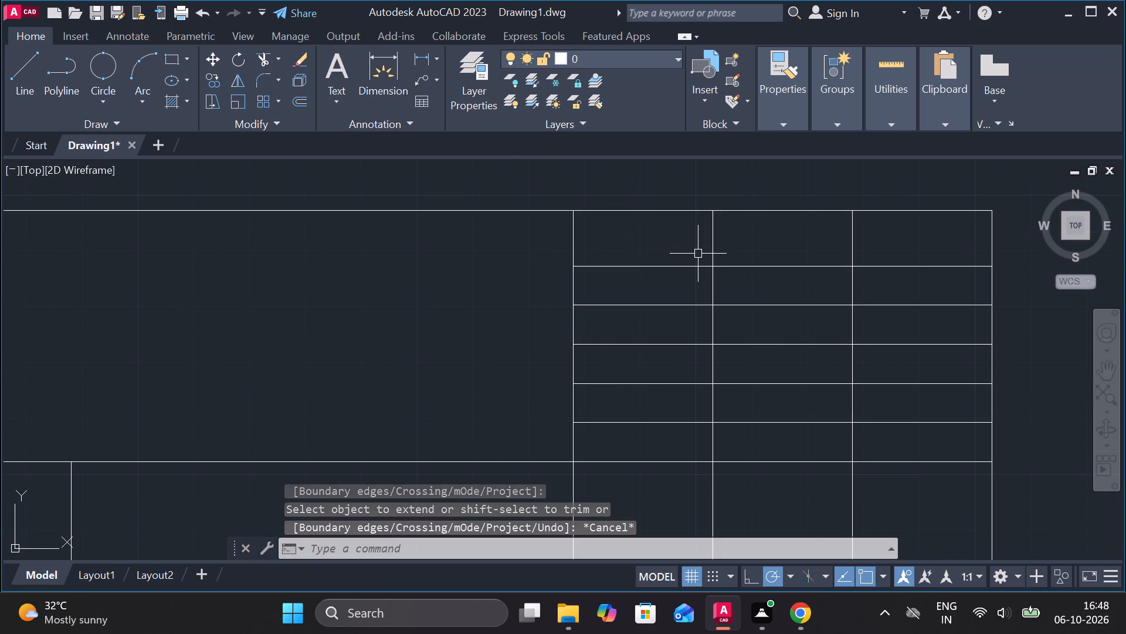
type("MT")
key("Return")
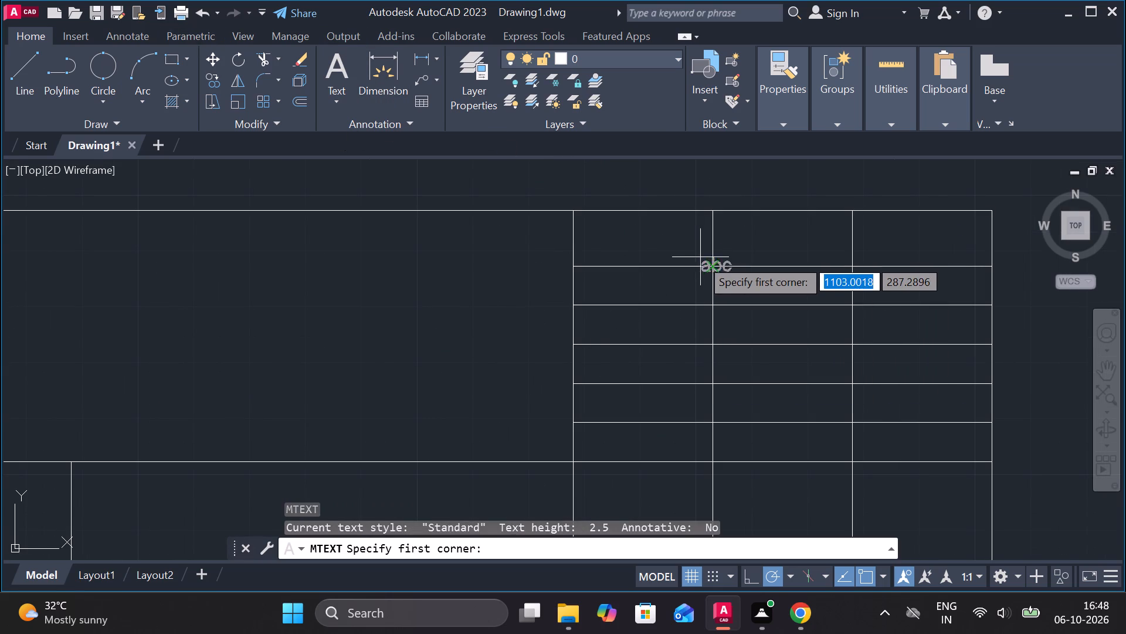
scroll(700, 258, "up", 1)
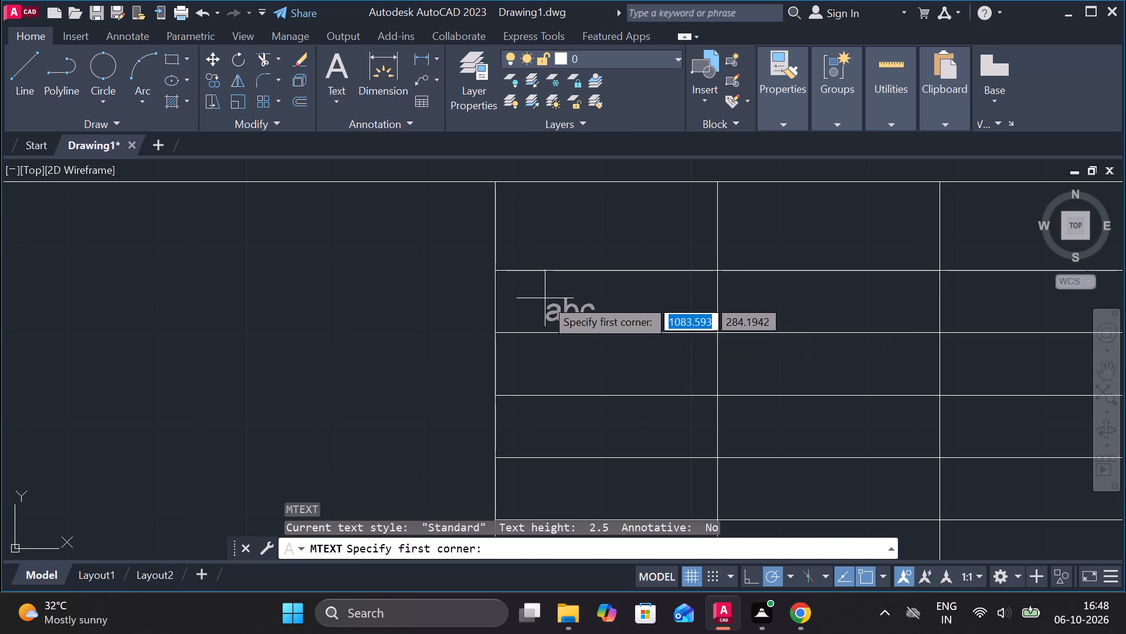
scroll(531, 292, "up", 1)
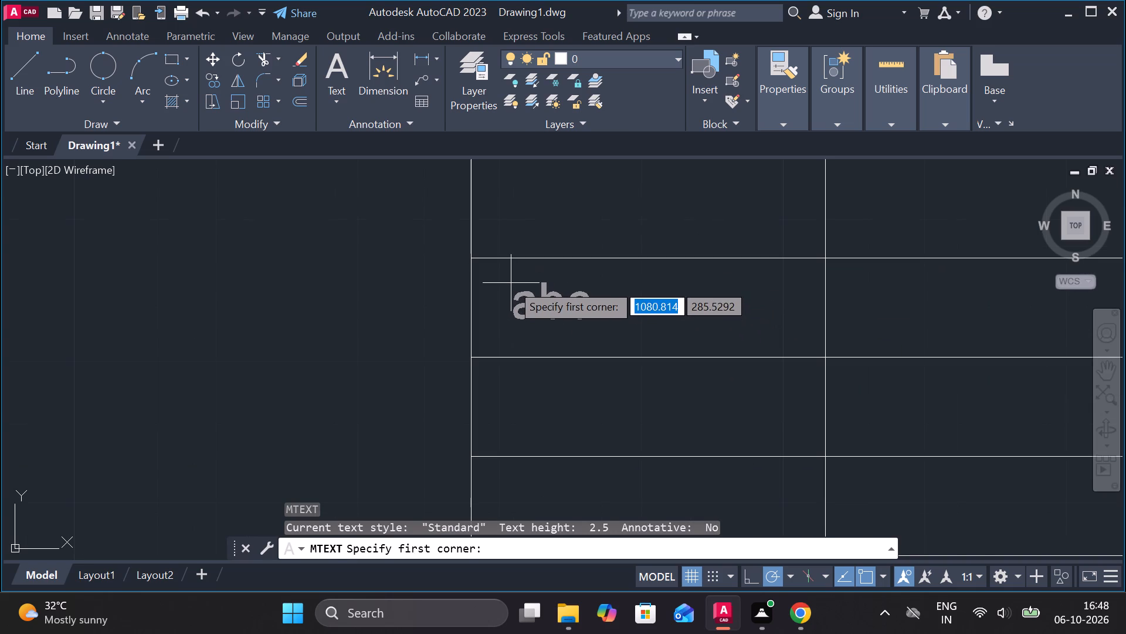
left_click(511, 283)
left_click(762, 339)
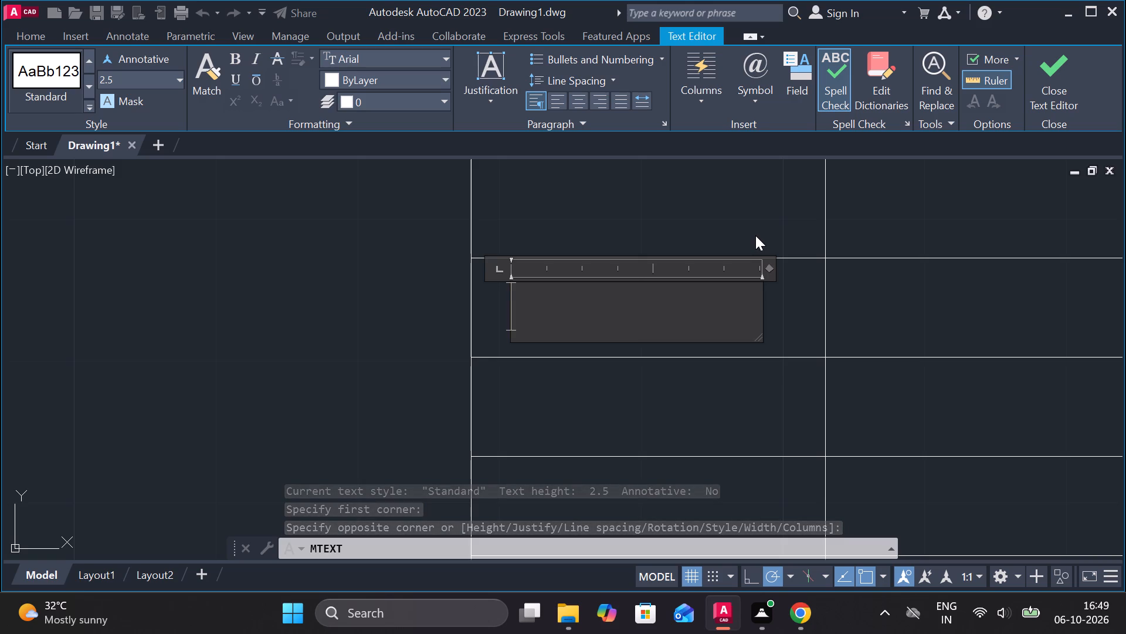
type("DE")
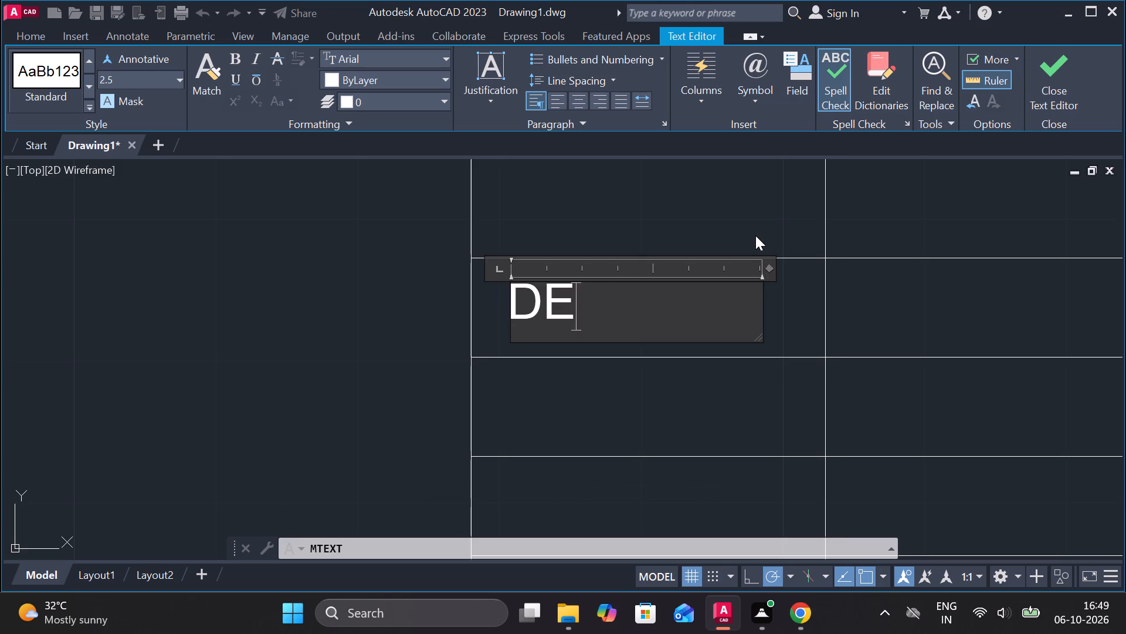
type("SIG")
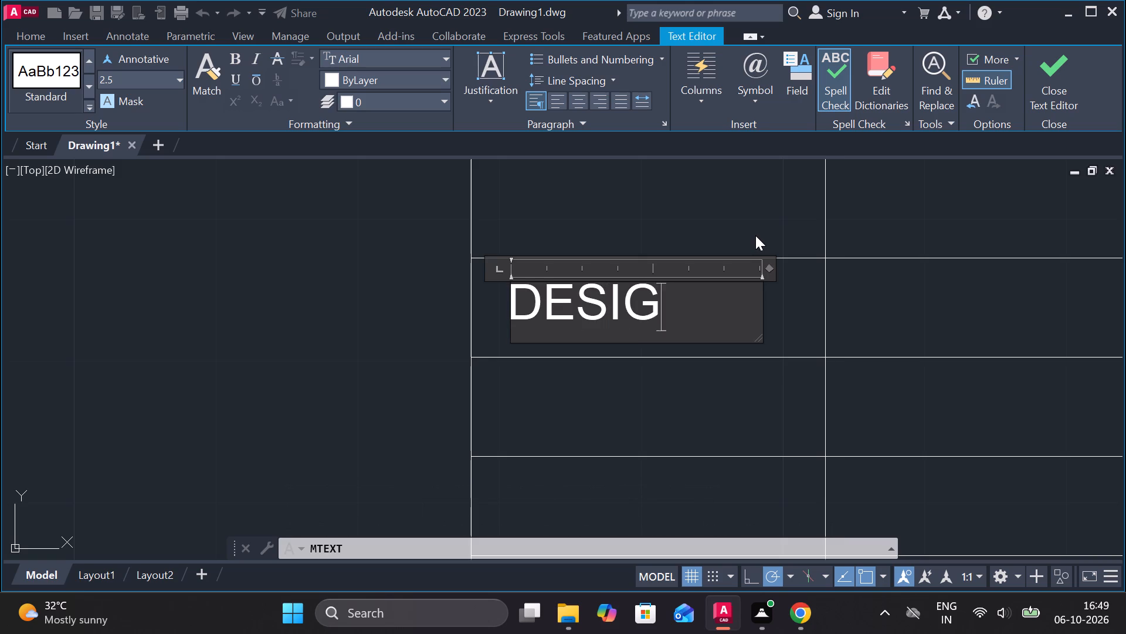
type("NED")
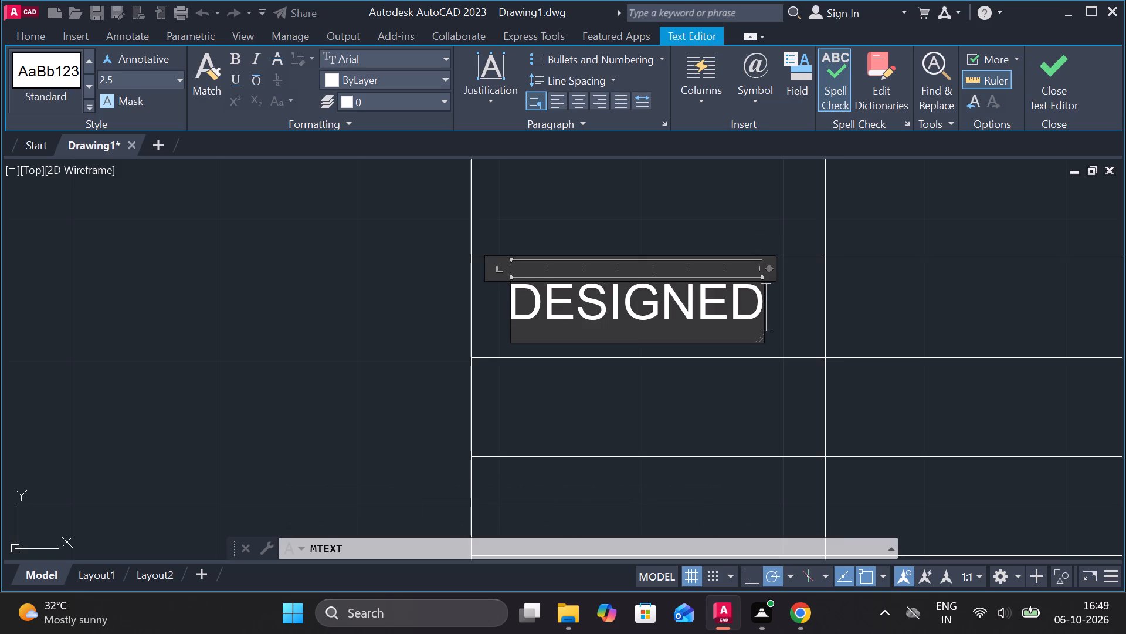
left_click(581, 100)
left_click(1047, 79)
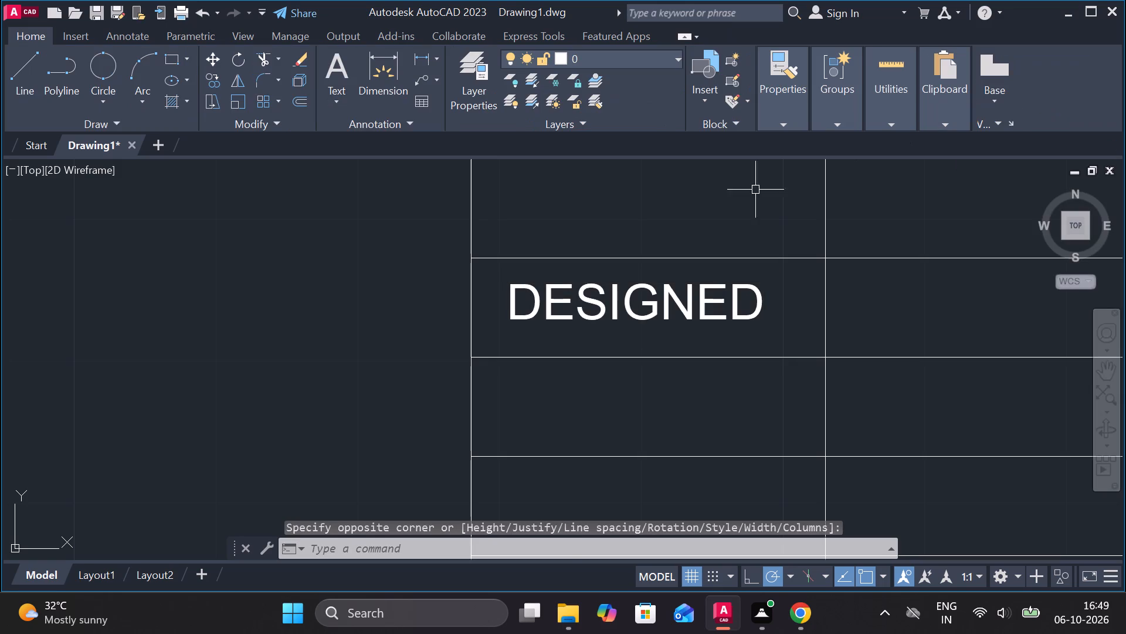
Copy the DESIGNED text straight down into each of the four cells below it in the first column.
scroll(738, 228, "down", 1)
scroll(748, 296, "down", 1)
left_click(686, 282)
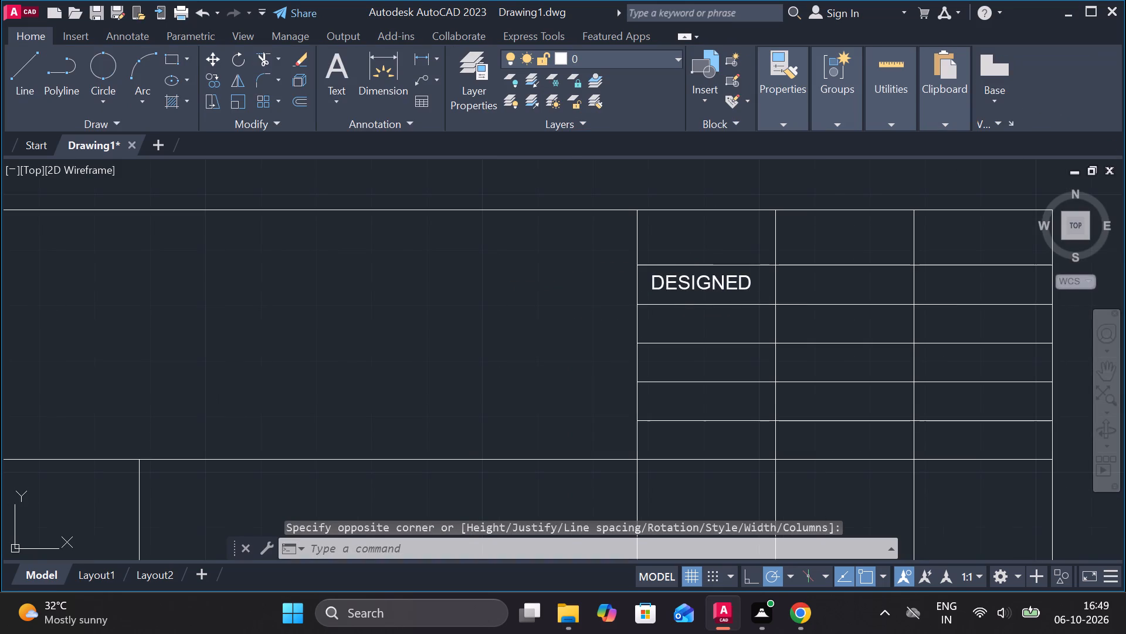
type("CO")
key("Return")
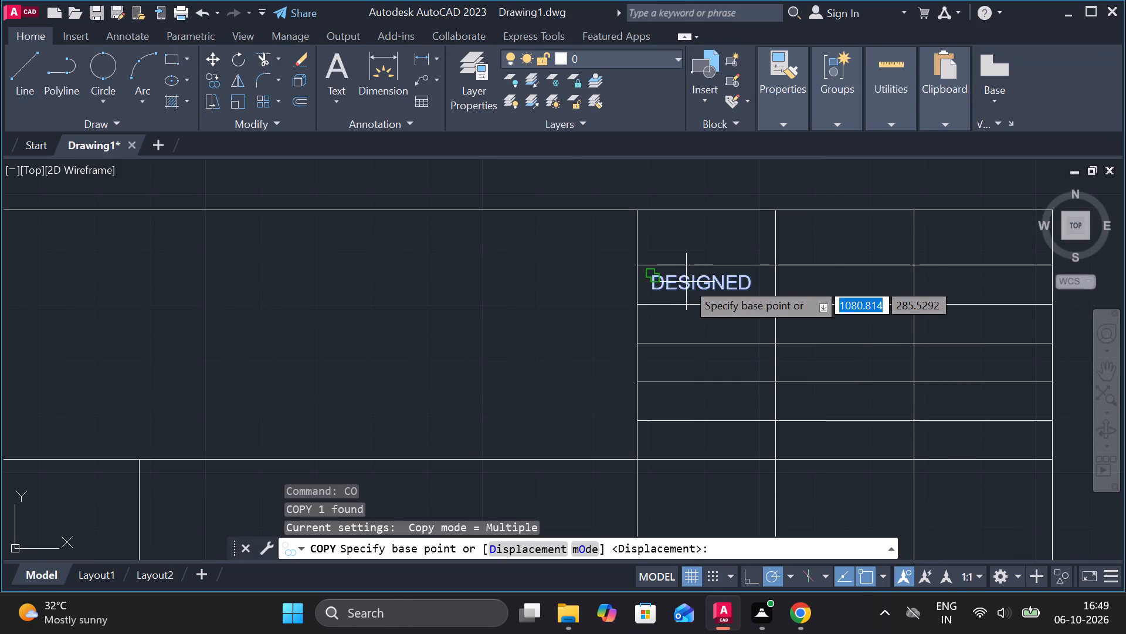
scroll(668, 276, "up", 1)
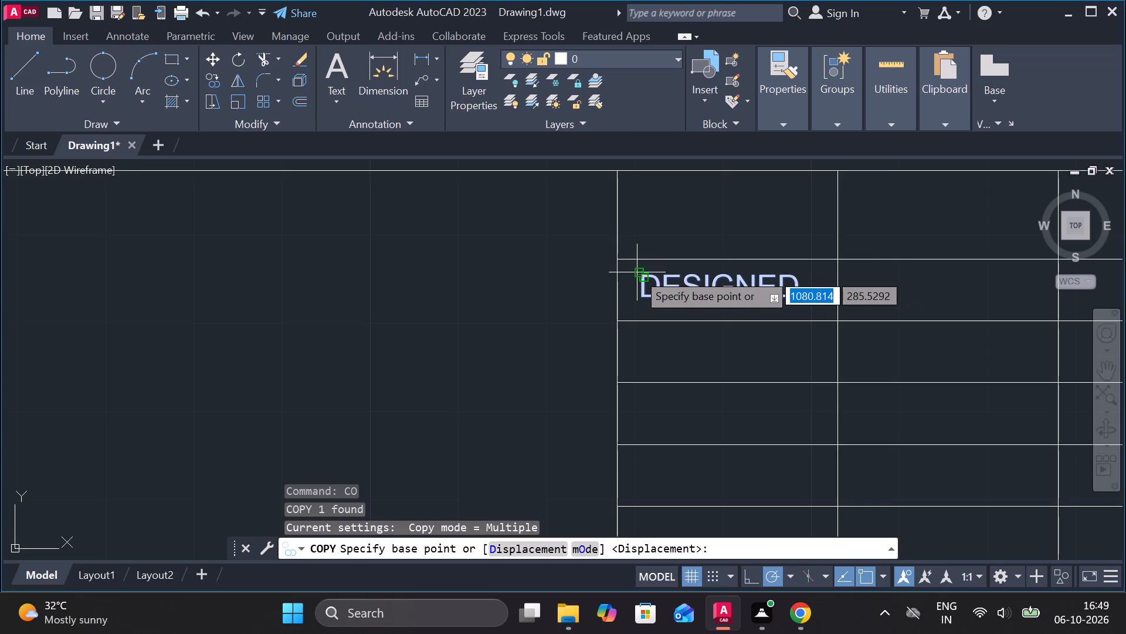
left_click(642, 276)
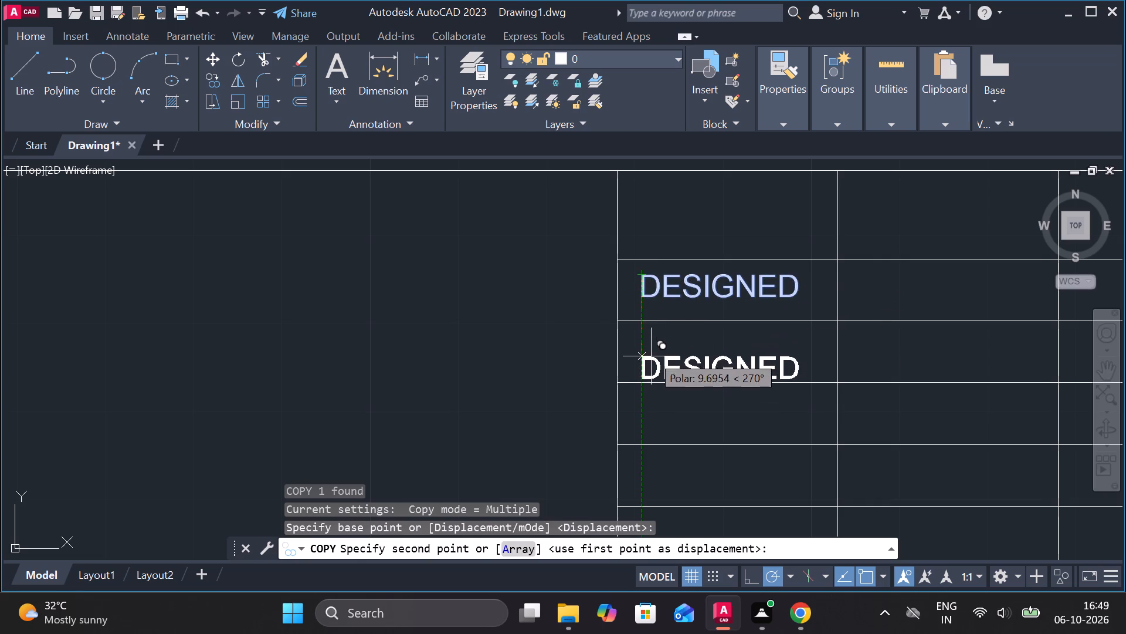
left_click(651, 339)
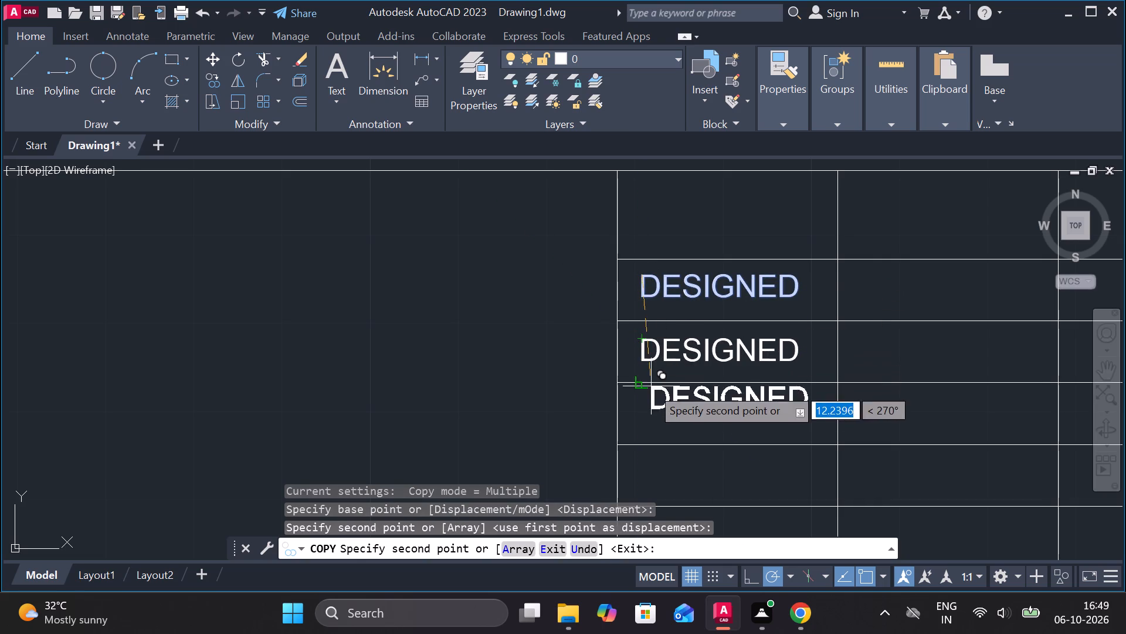
left_click(649, 399)
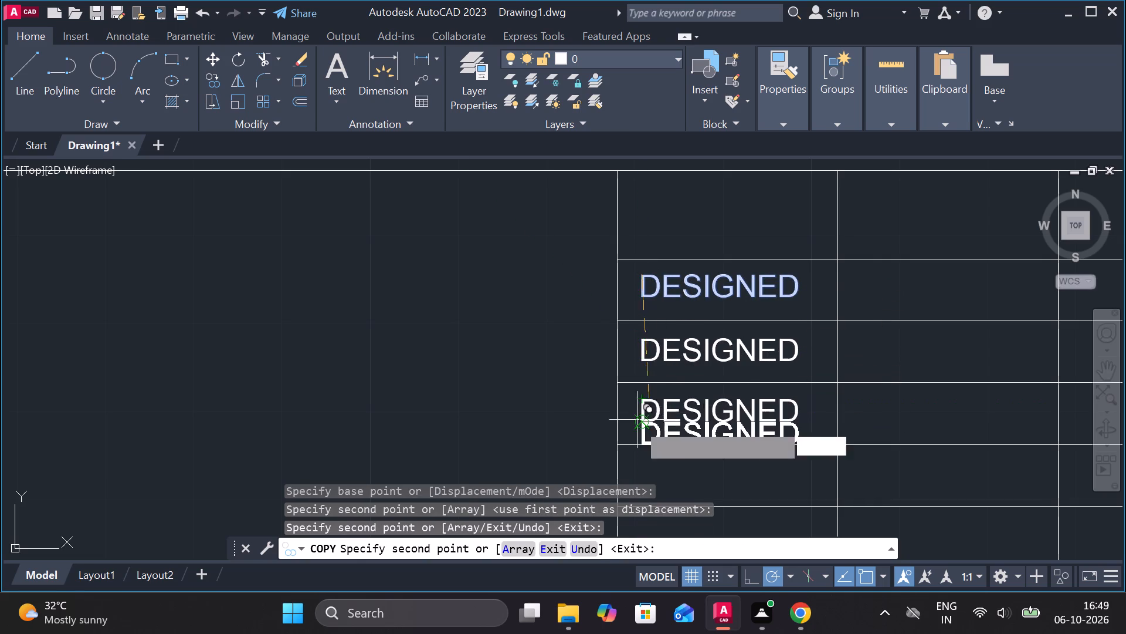
middle_click_drag(636, 424, 580, 294)
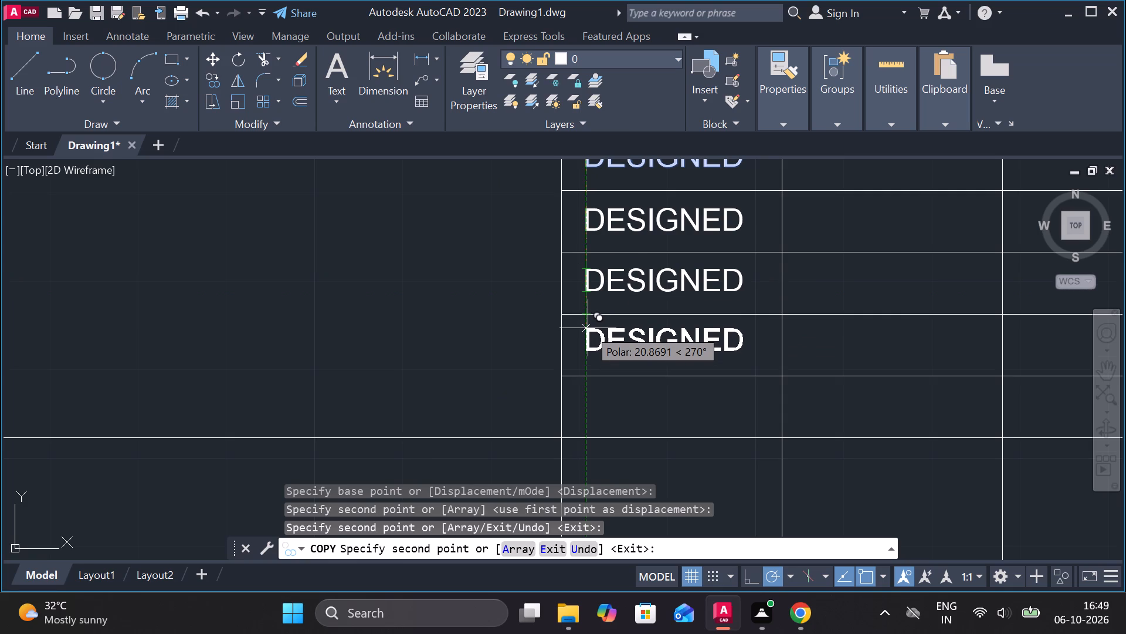
left_click(588, 328)
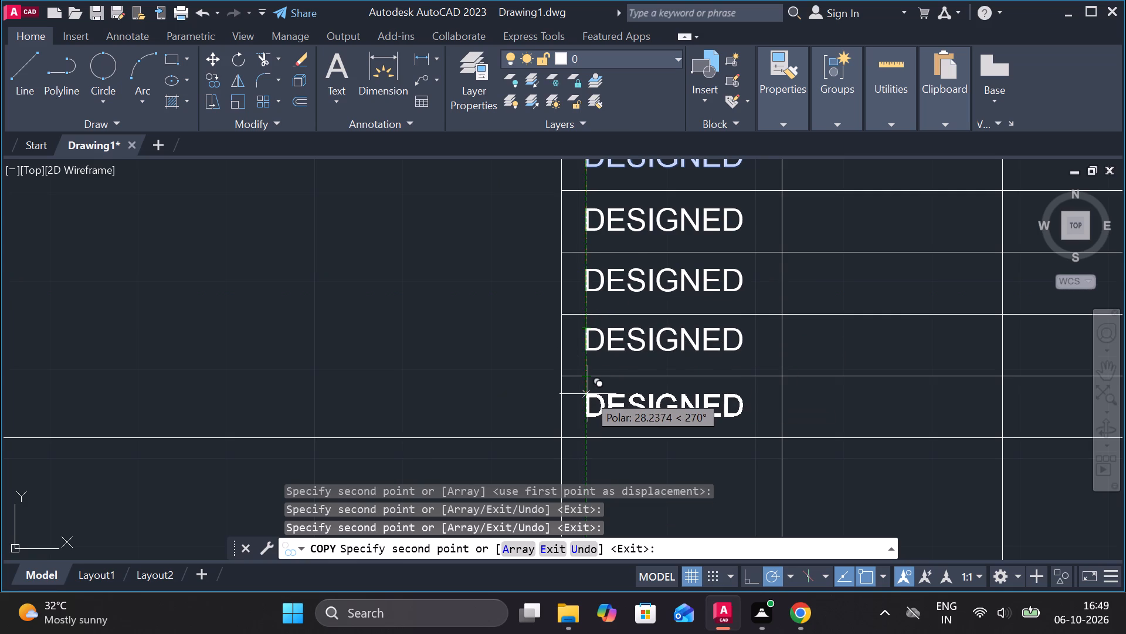
left_click(588, 394)
Place copies of DESIGNED in the top cells of the second and third columns.
scroll(594, 390, "down", 2)
scroll(687, 296, "up", 2)
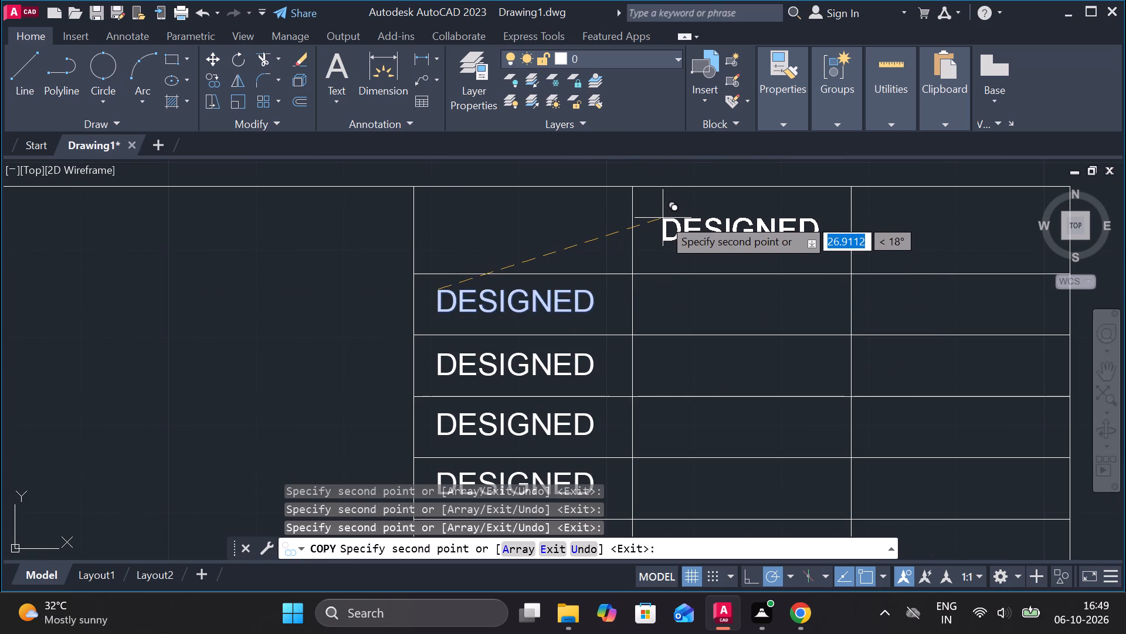
left_click(661, 215)
middle_click_drag(810, 245, 659, 278)
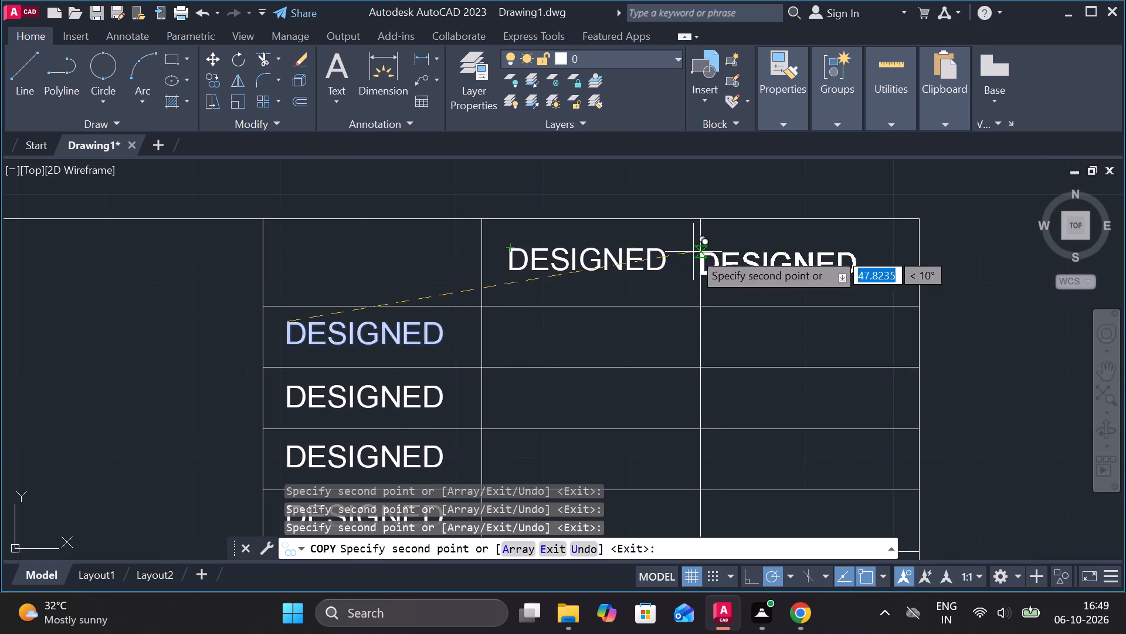
left_click(730, 249)
scroll(730, 249, "down", 2)
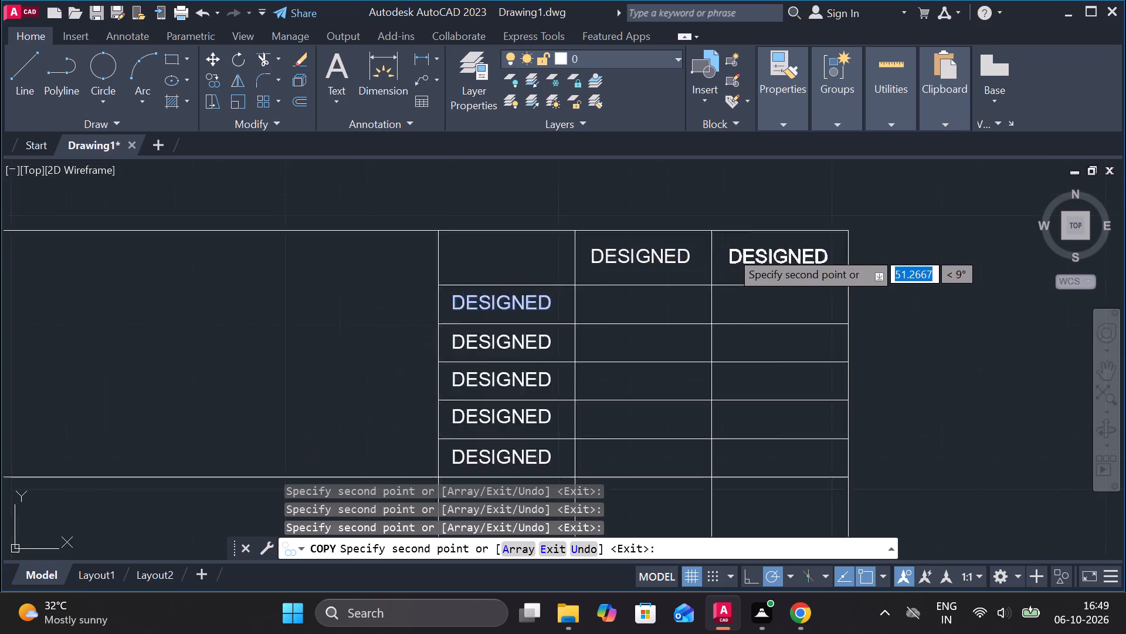
Place copies of DESIGNED in the title block's lower-left box, the wide box beside it, and the large area above.
scroll(730, 254, "down", 1)
scroll(627, 398, "up", 2)
middle_click_drag(634, 420, 1122, 406)
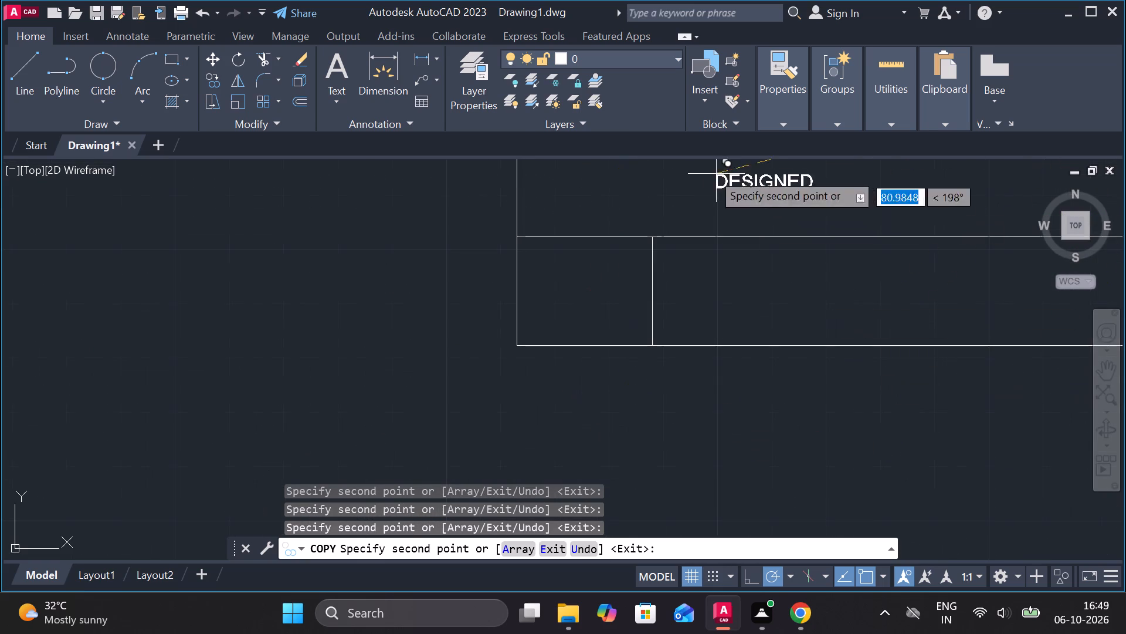
scroll(565, 276, "up", 2)
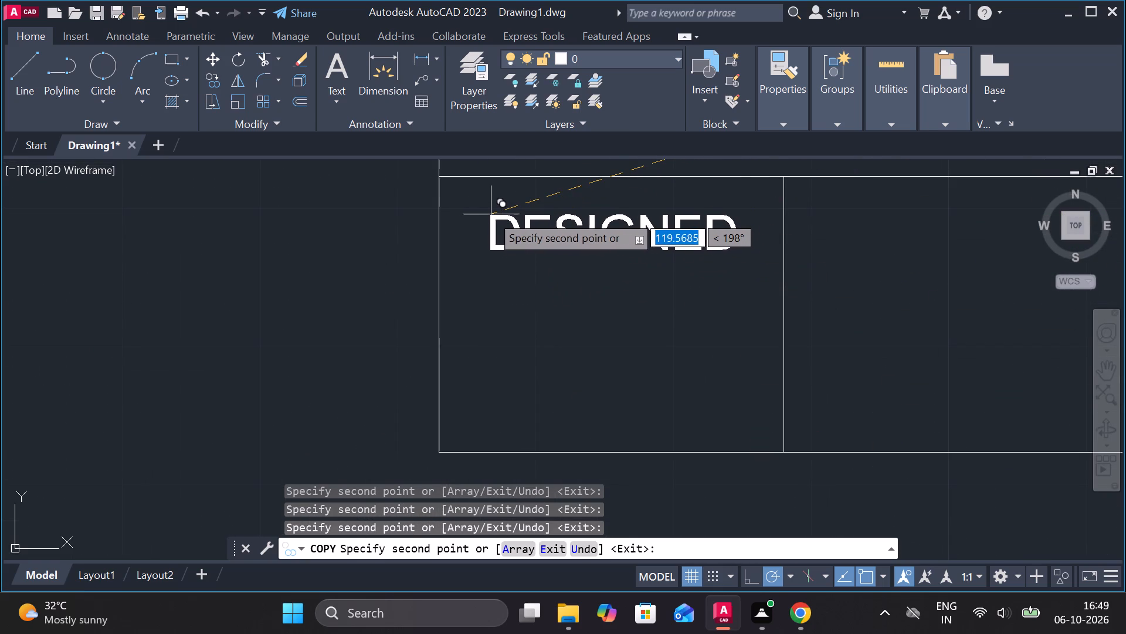
left_click(486, 214)
scroll(505, 231, "down", 2)
middle_click_drag(687, 259, 676, 273)
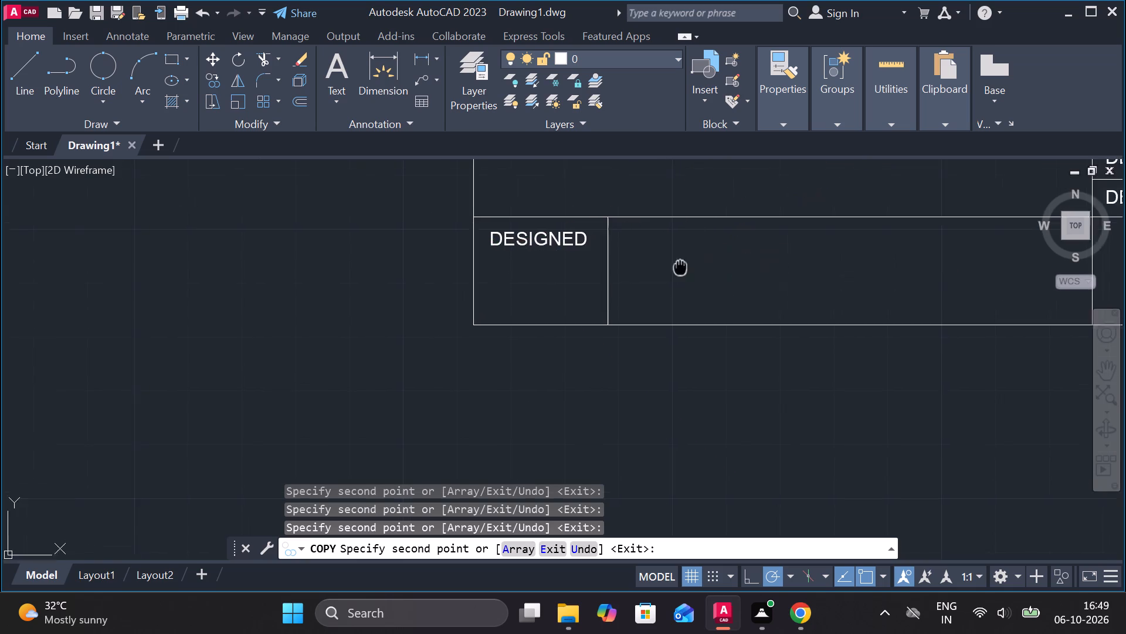
middle_click_drag(676, 273, 662, 330)
scroll(608, 298, "up", 1)
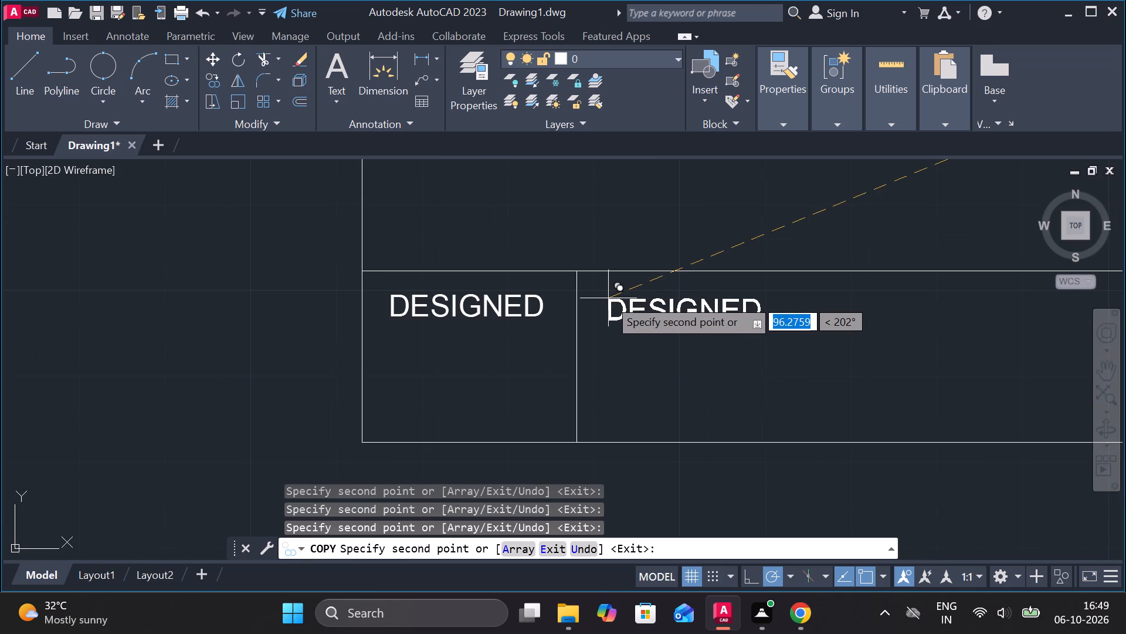
left_click(613, 299)
middle_click_drag(674, 247, 705, 378)
scroll(595, 261, "down", 1)
left_click(553, 198)
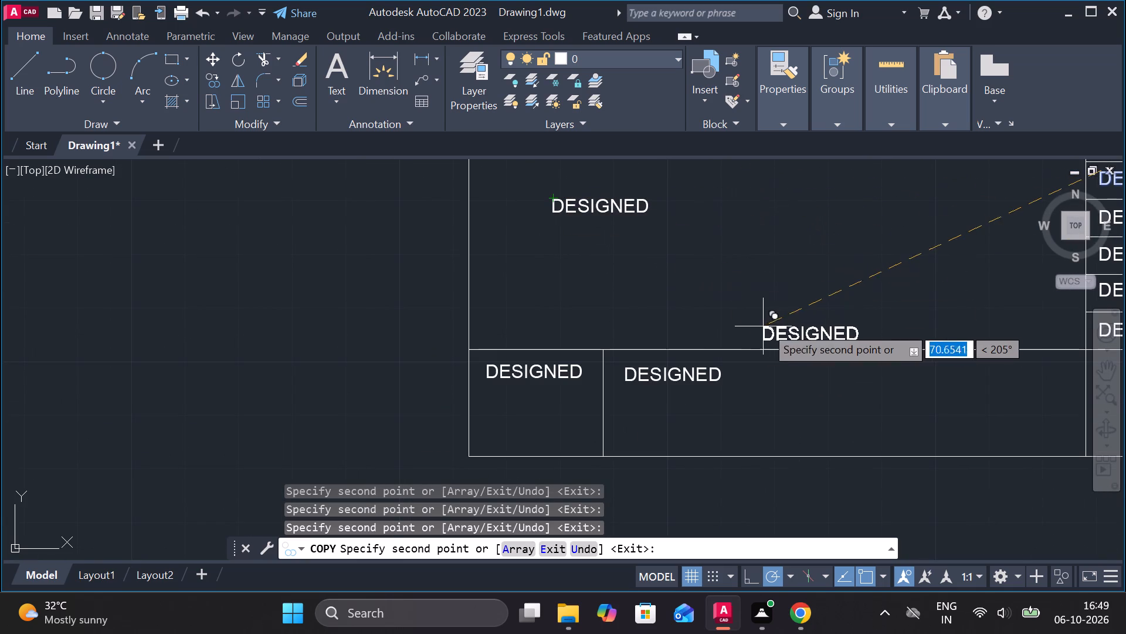
Place two copies of DESIGNED below the three-column grid, one near the upper middle and one near the bottom edge.
middle_click_drag(736, 323, 600, 234)
middle_click_drag(782, 291, 331, 352)
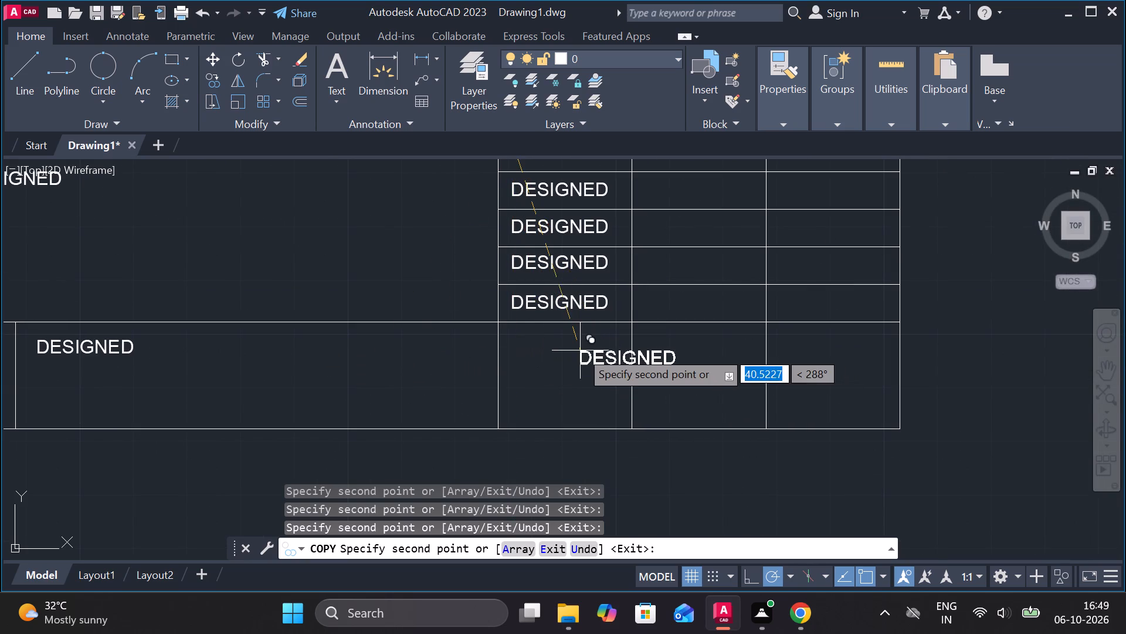
scroll(573, 346, "up", 2)
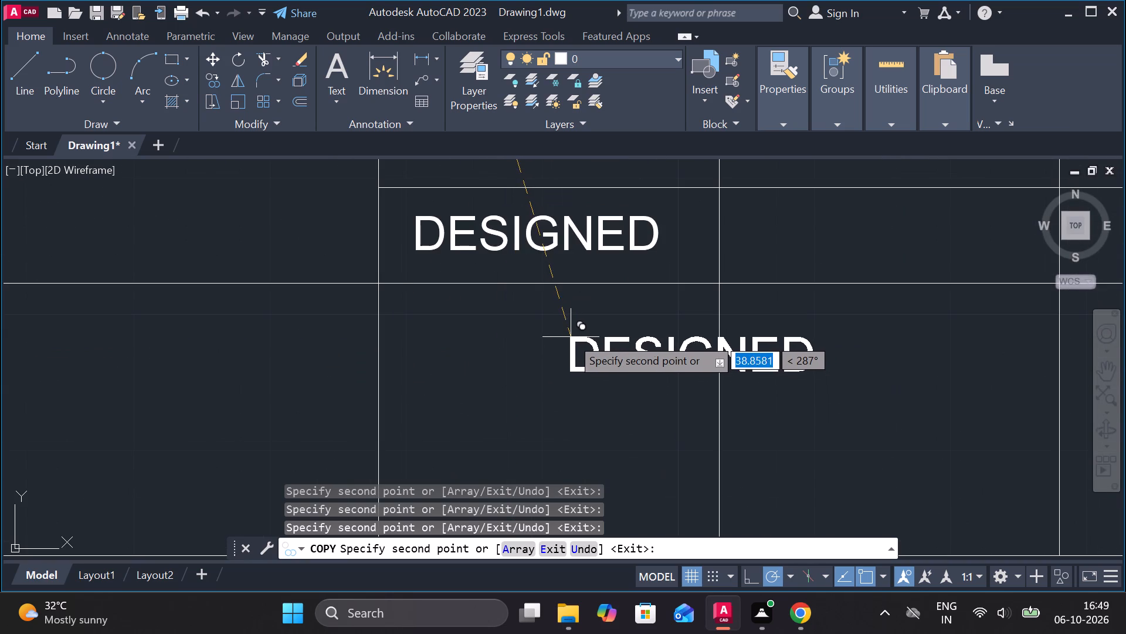
left_click(548, 337)
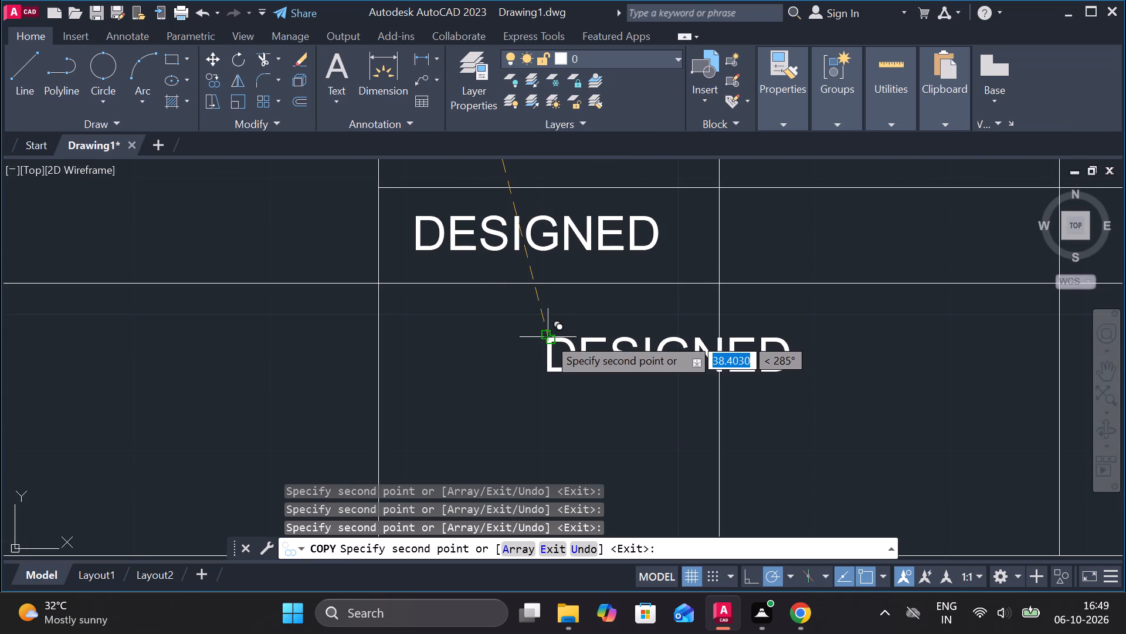
scroll(549, 339, "down", 2)
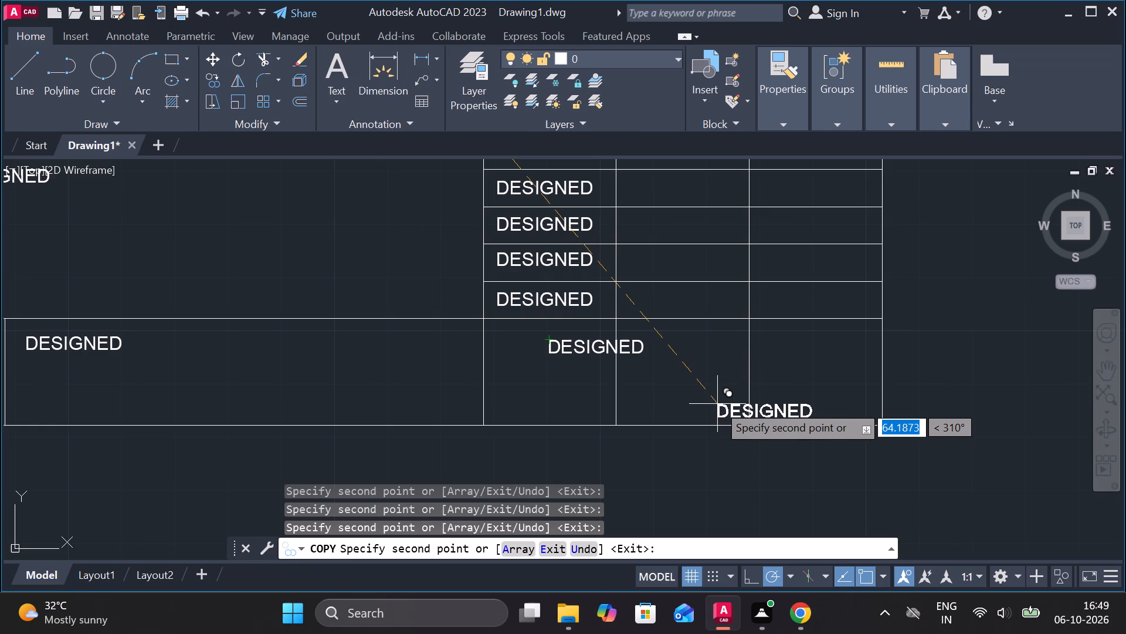
left_click(723, 404)
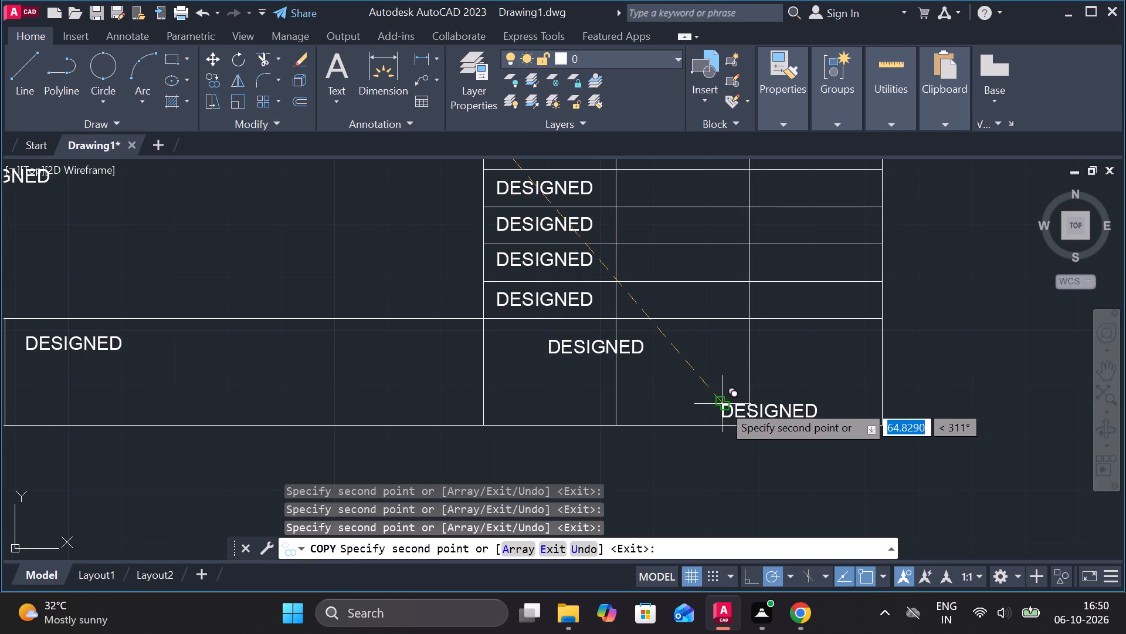
middle_click_drag(786, 406, 785, 490)
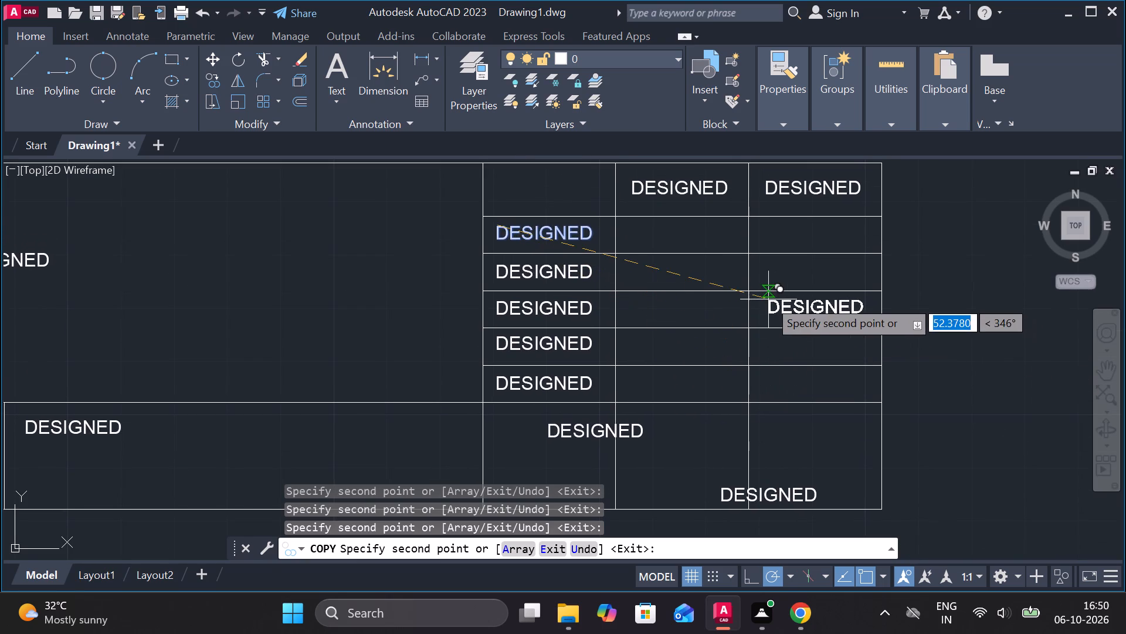
key("Escape")
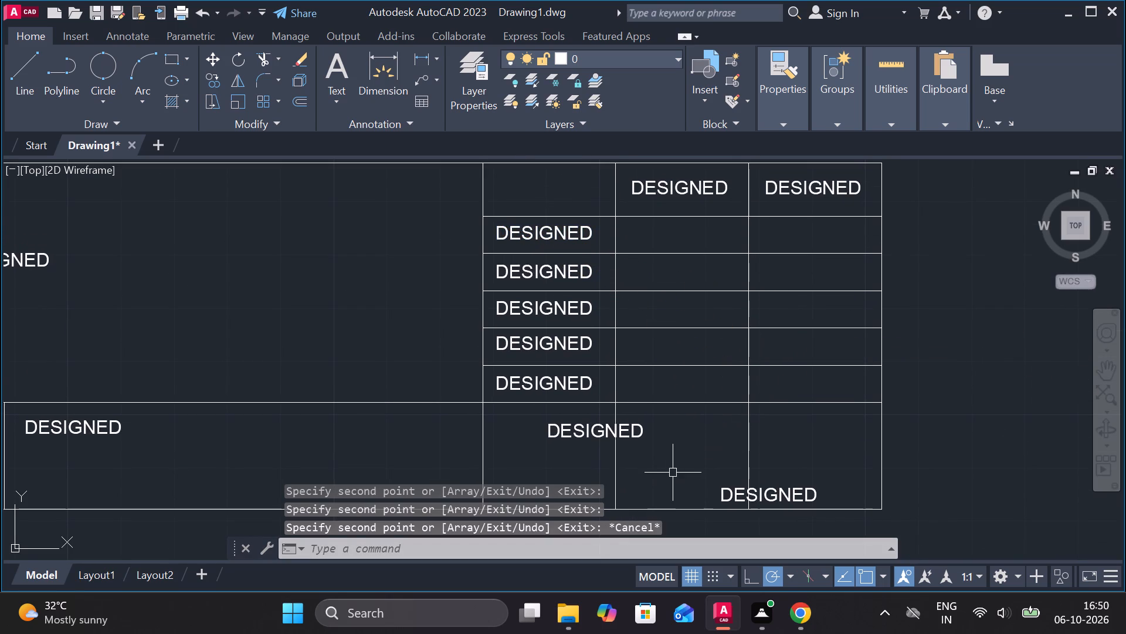
Trim the two column lines just below the three-column grid and erase their leftover segments down to the bottom edge.
type("TR")
key("space")
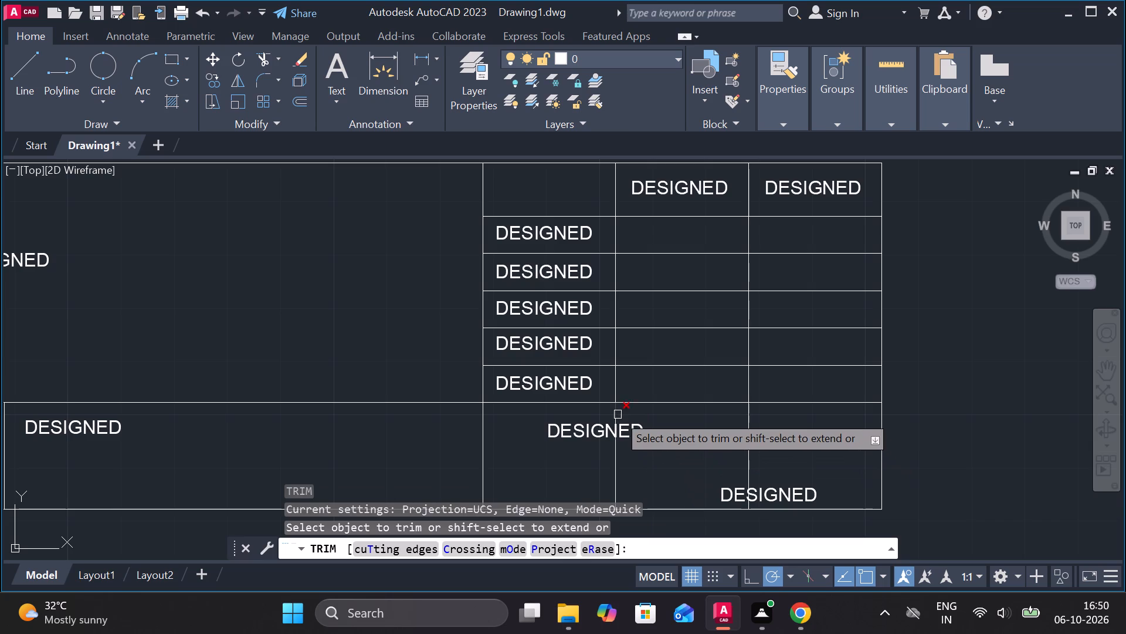
left_click(618, 414)
left_click(748, 414)
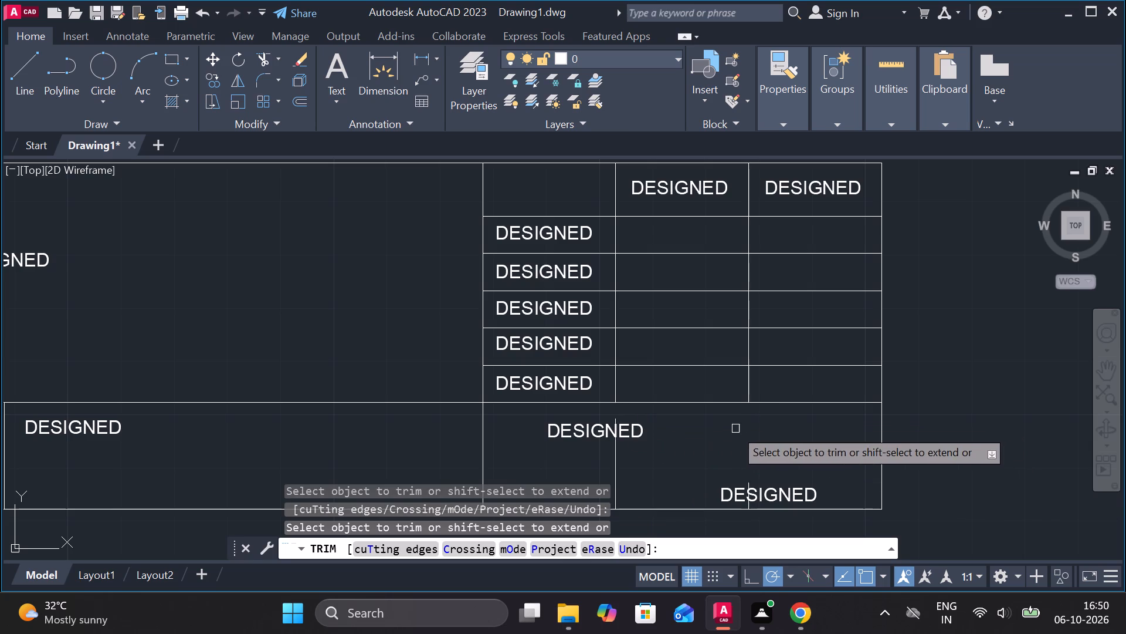
key("Escape")
left_click(618, 471)
scroll(794, 521, "up", 3)
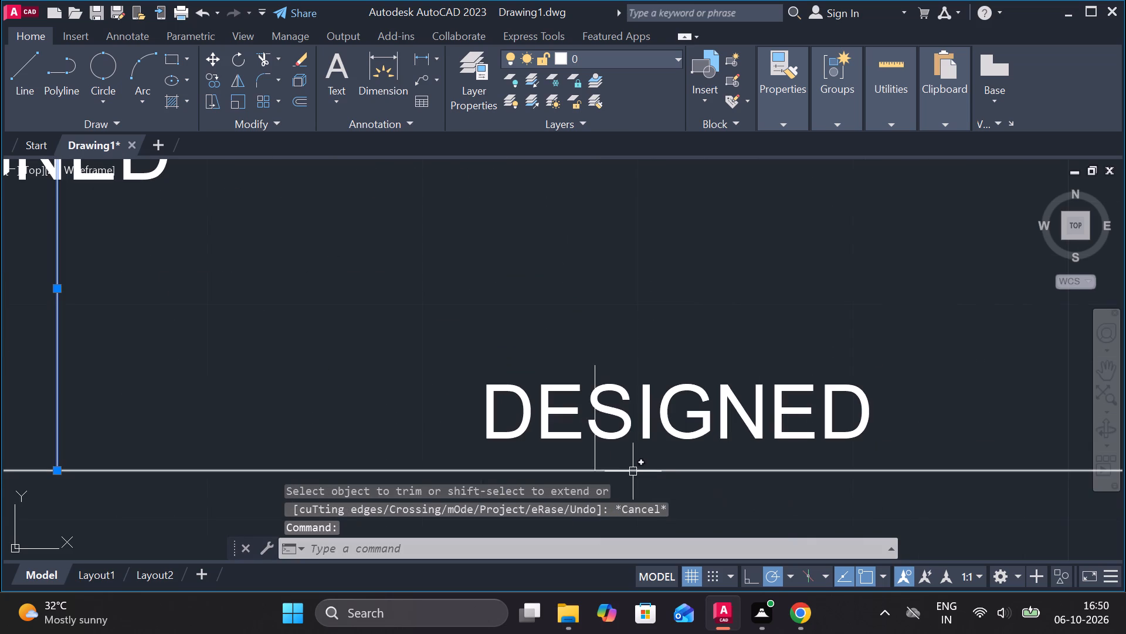
left_click(595, 451)
type("E")
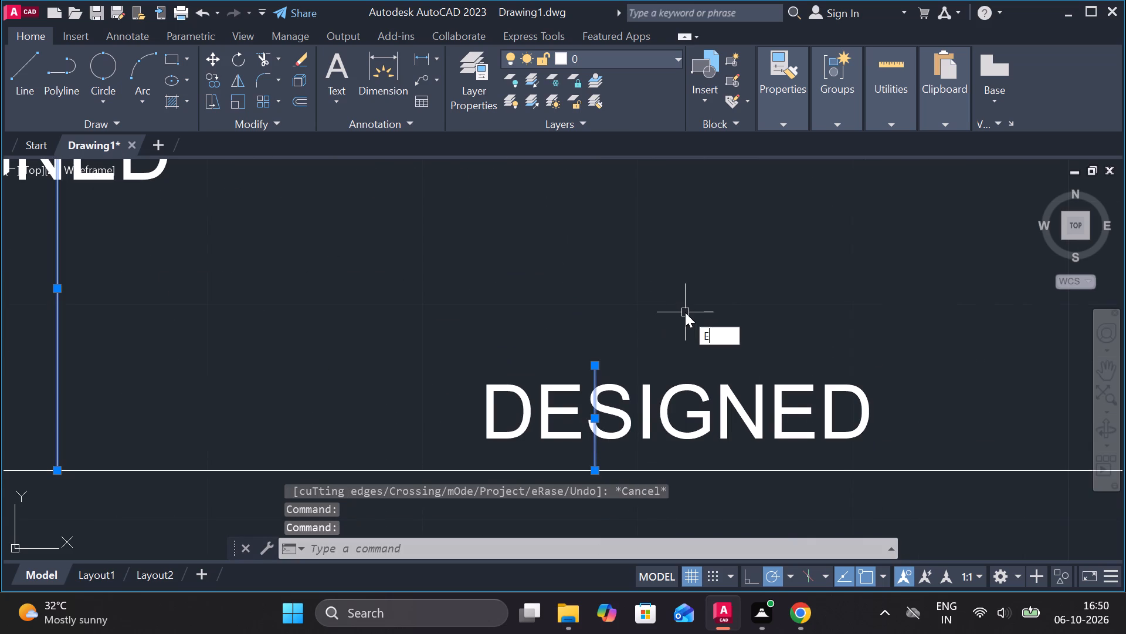
key("space")
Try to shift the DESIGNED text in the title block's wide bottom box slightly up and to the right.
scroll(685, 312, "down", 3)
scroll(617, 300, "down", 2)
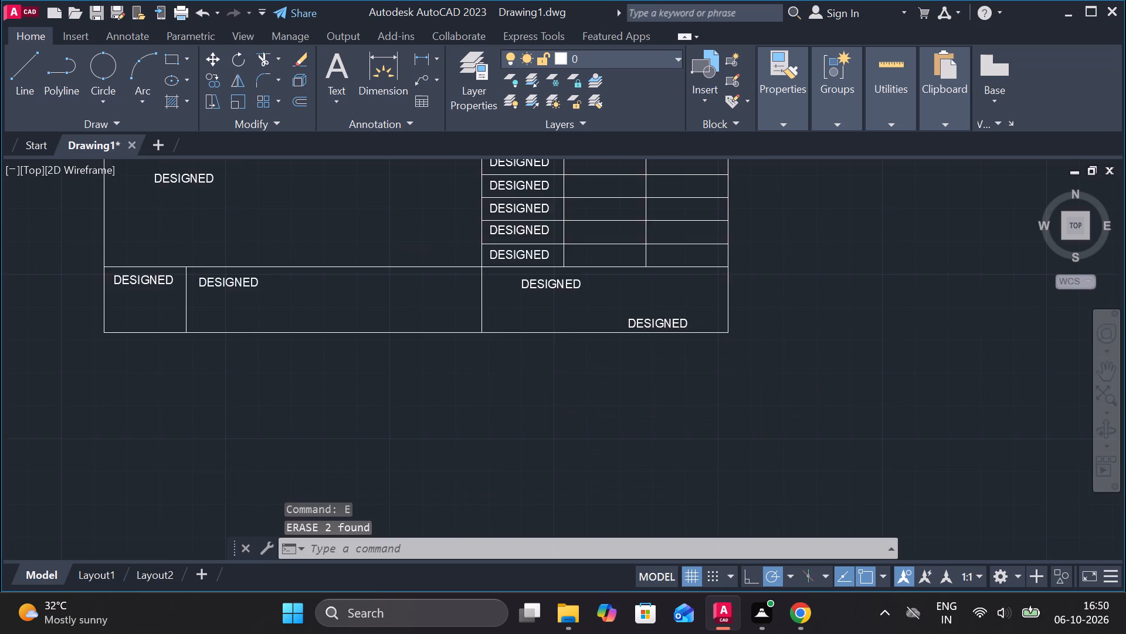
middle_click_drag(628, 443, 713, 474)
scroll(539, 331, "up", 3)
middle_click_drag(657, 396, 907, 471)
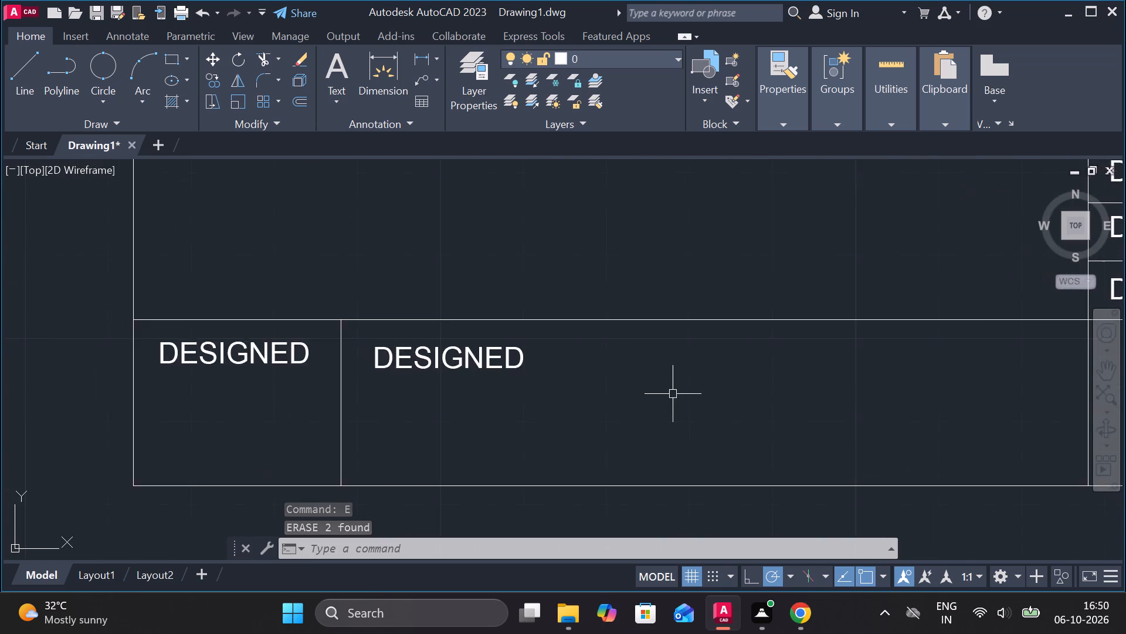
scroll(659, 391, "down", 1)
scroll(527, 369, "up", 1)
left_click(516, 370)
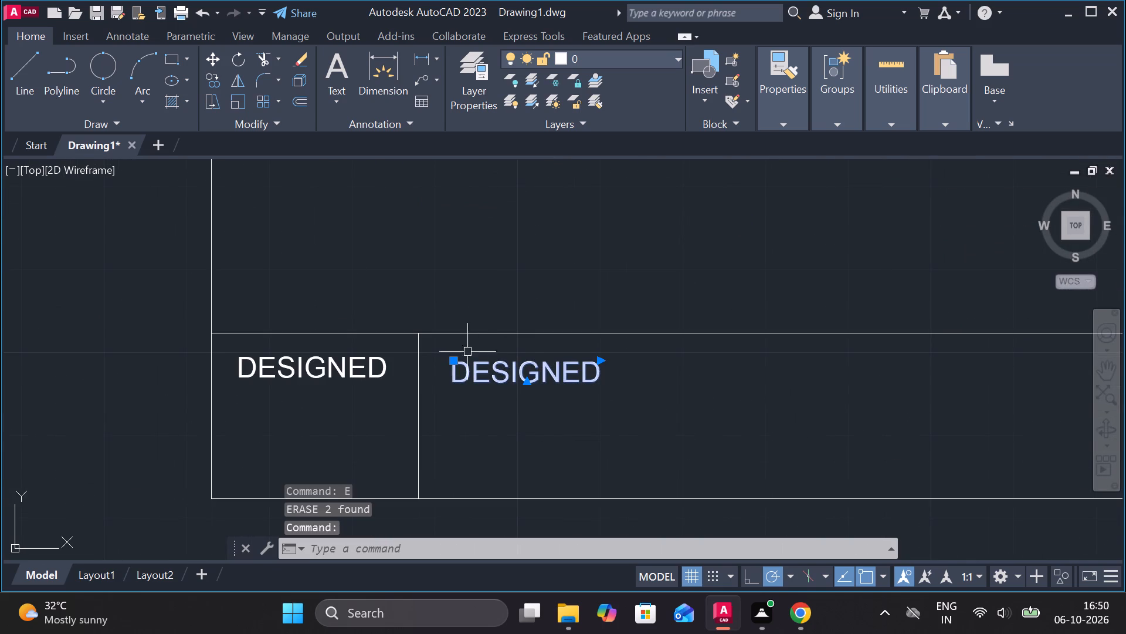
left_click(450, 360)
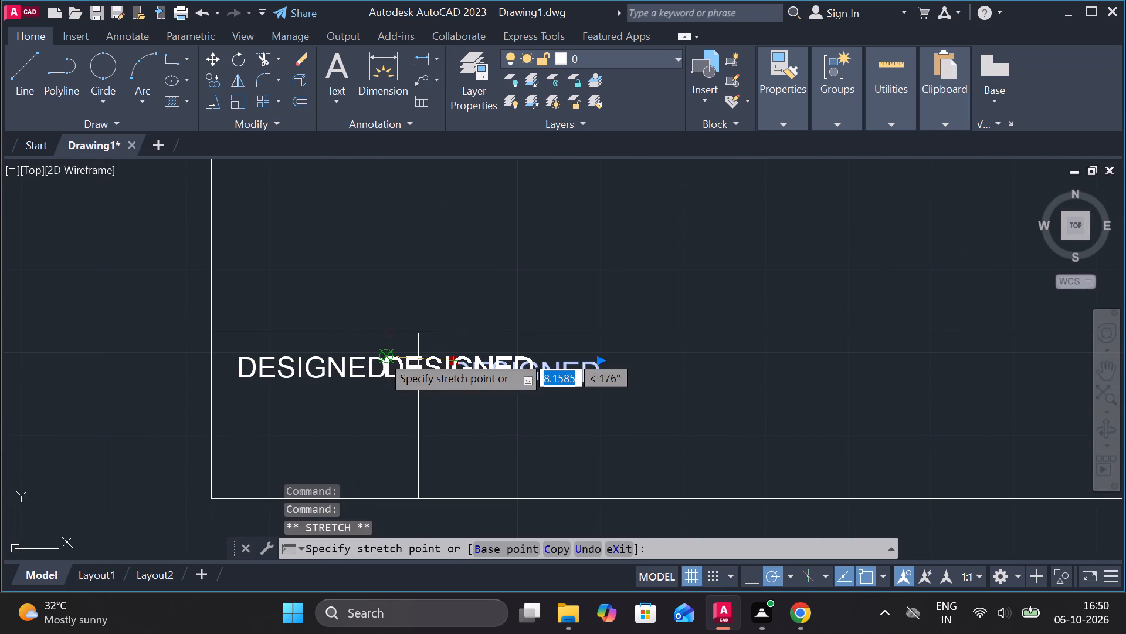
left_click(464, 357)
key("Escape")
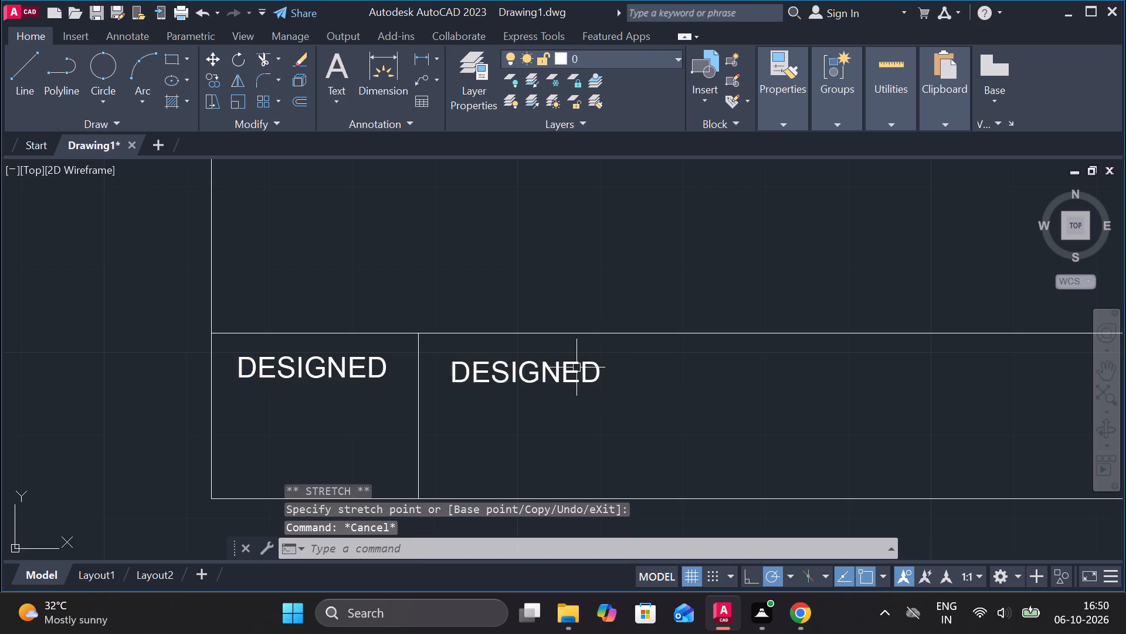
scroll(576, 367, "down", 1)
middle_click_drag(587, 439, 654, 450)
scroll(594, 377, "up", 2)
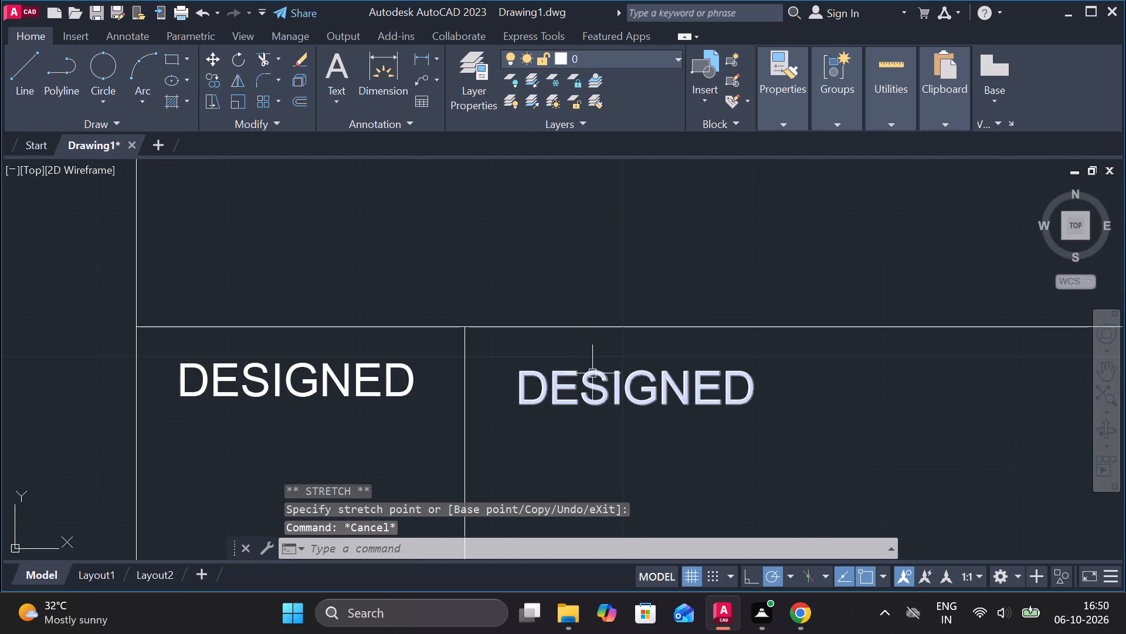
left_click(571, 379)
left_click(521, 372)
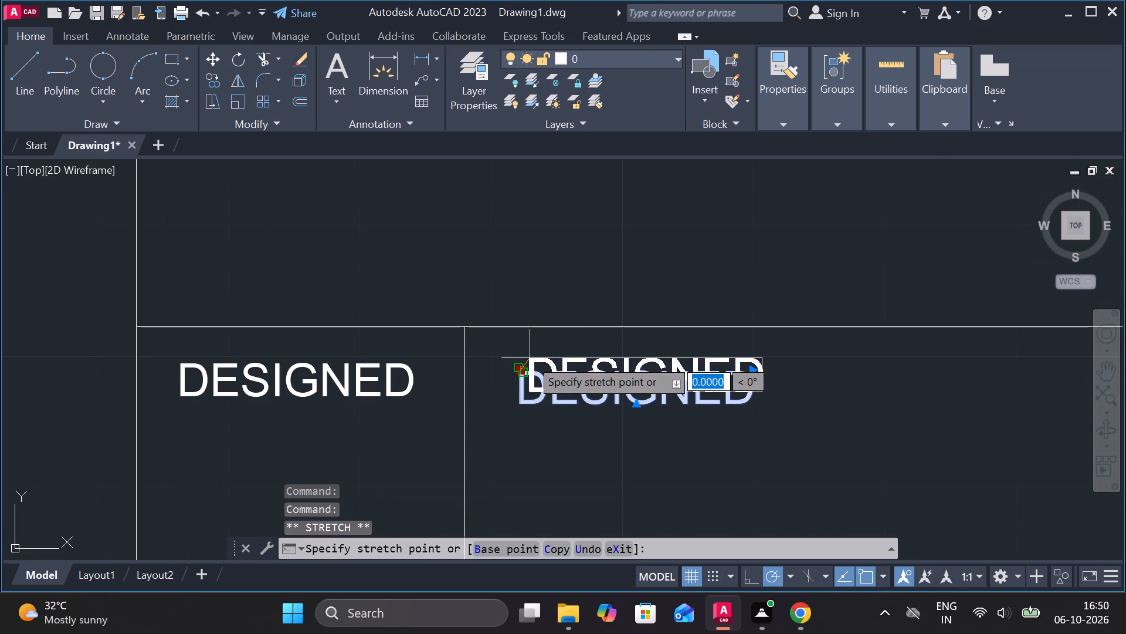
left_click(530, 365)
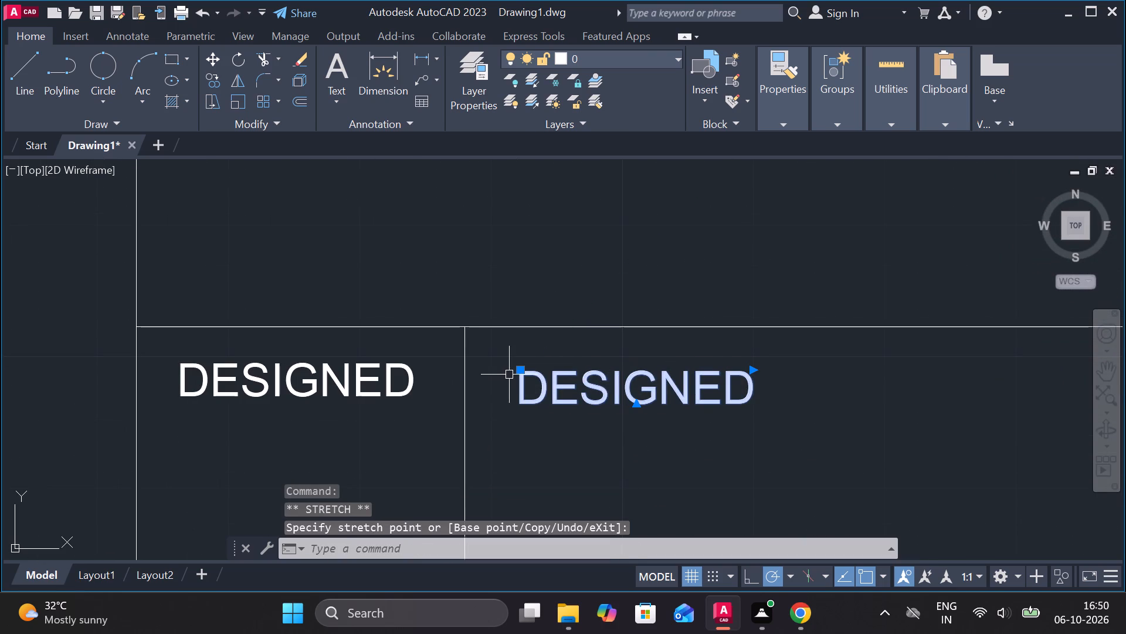
Nudge the DESIGNED text in the title block's wide bottom box slightly up and to the right.
left_click(523, 372)
scroll(525, 367, "up", 3)
left_click(525, 363)
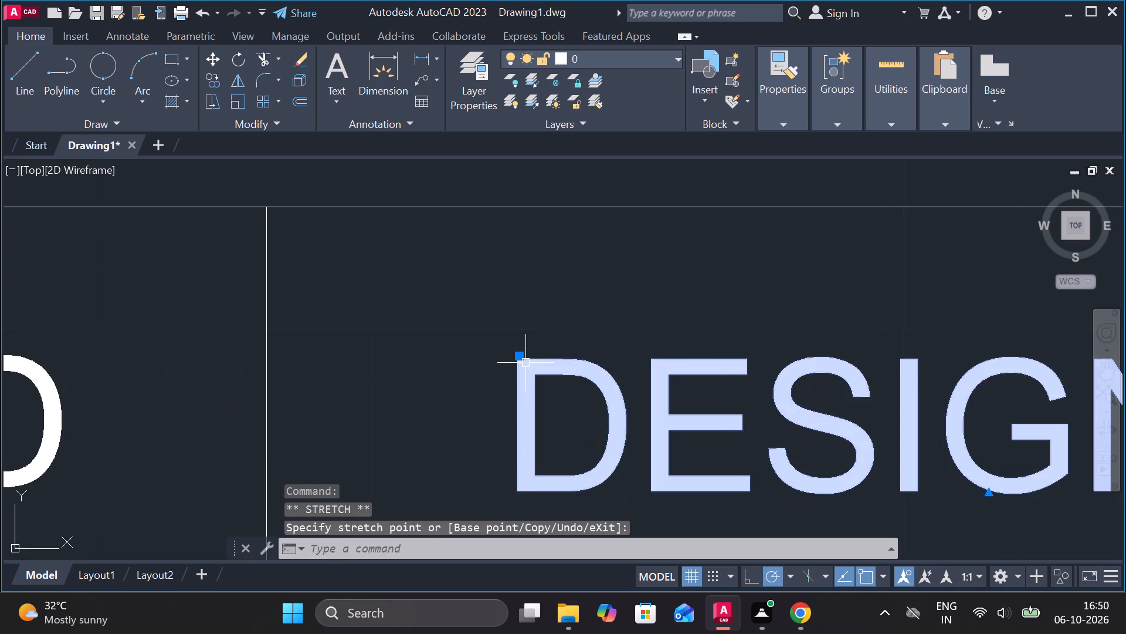
scroll(568, 365, "down", 3)
key("Escape")
scroll(609, 439, "down", 2)
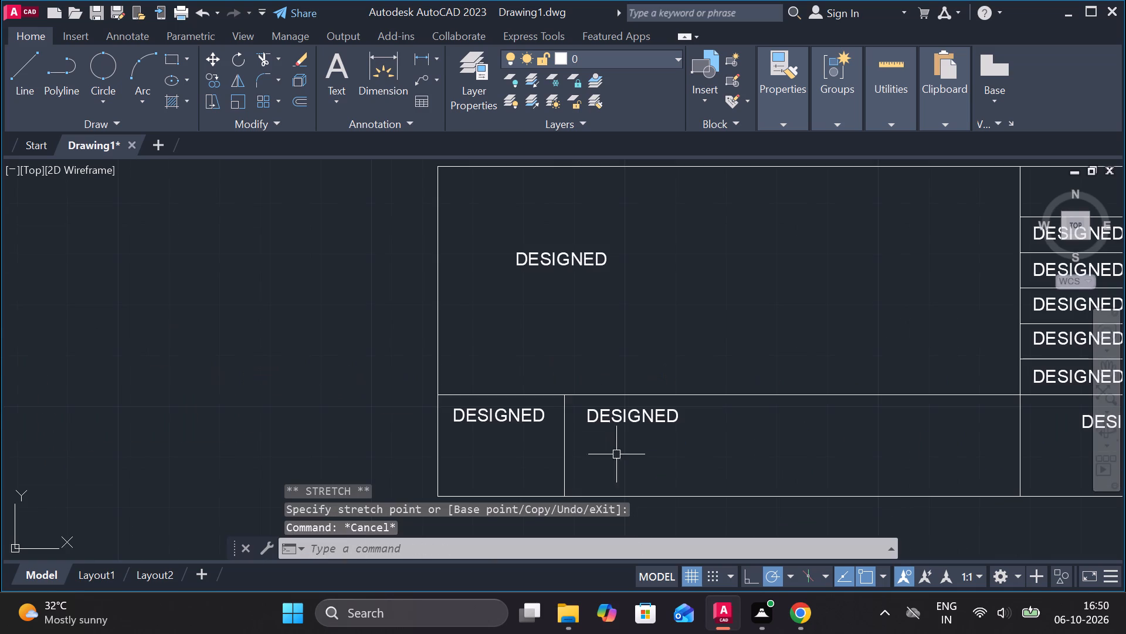
scroll(603, 435, "up", 2)
left_click(578, 382)
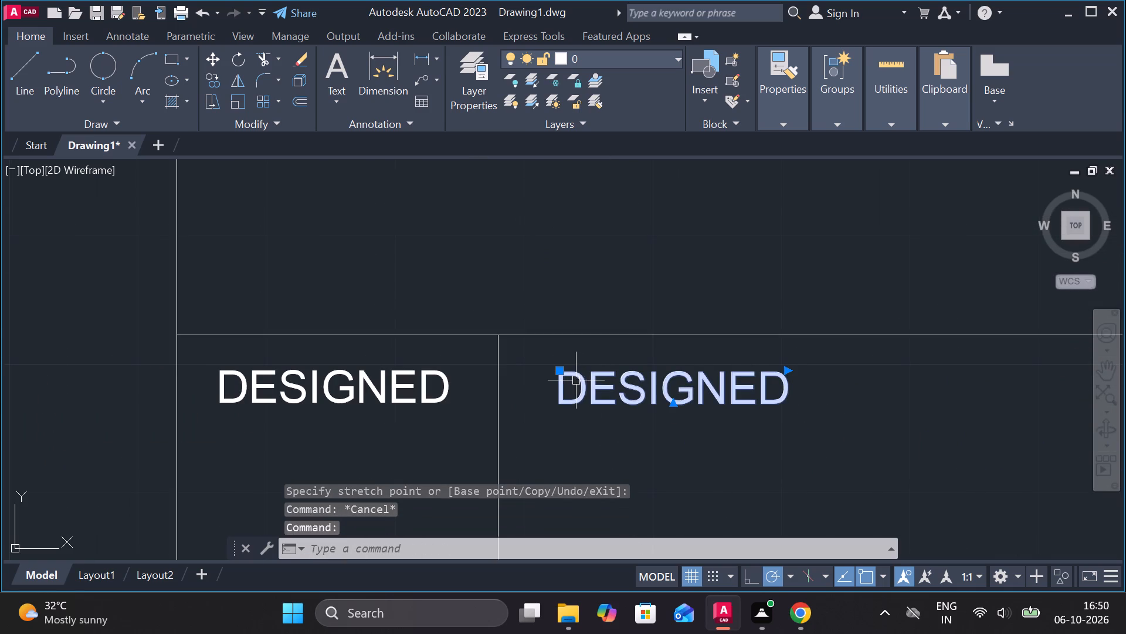
scroll(550, 374, "up", 2)
left_click(569, 369)
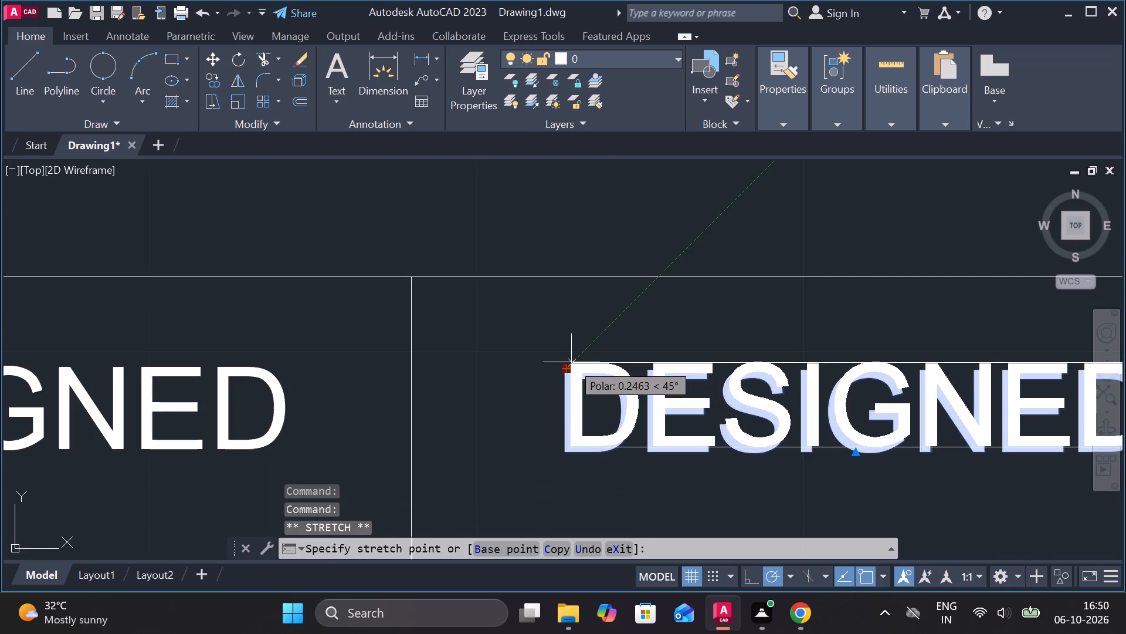
left_click(583, 355)
scroll(629, 369, "down", 2)
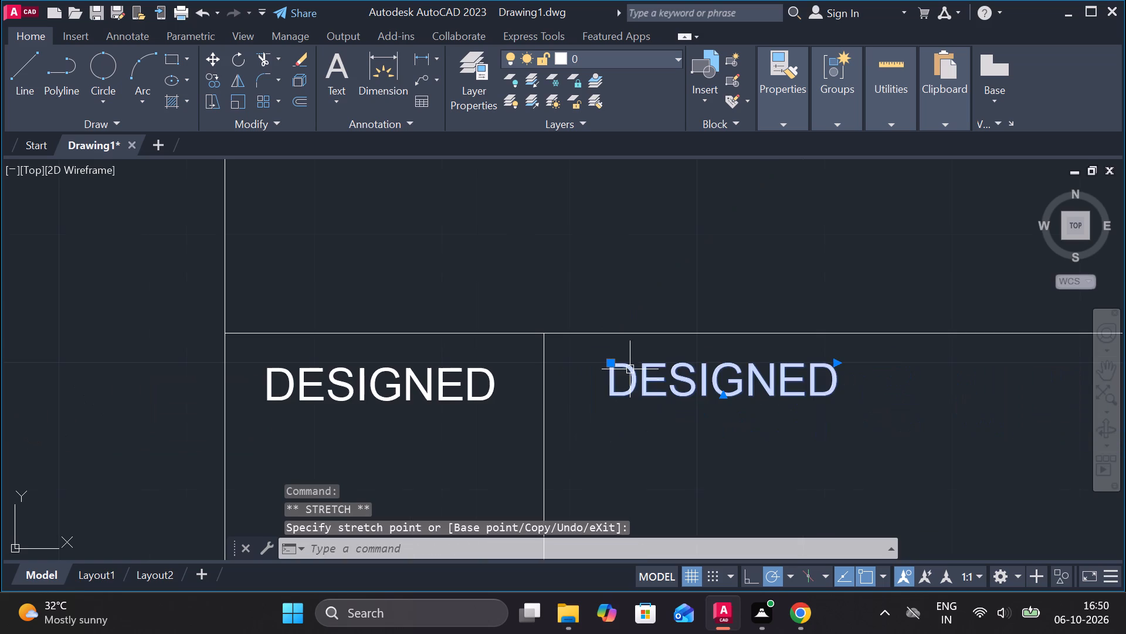
key("Escape")
Change the second DESIGNED label down in the grid's first column to DRAWN.
scroll(701, 420, "down", 2)
middle_click_drag(802, 317, 555, 323)
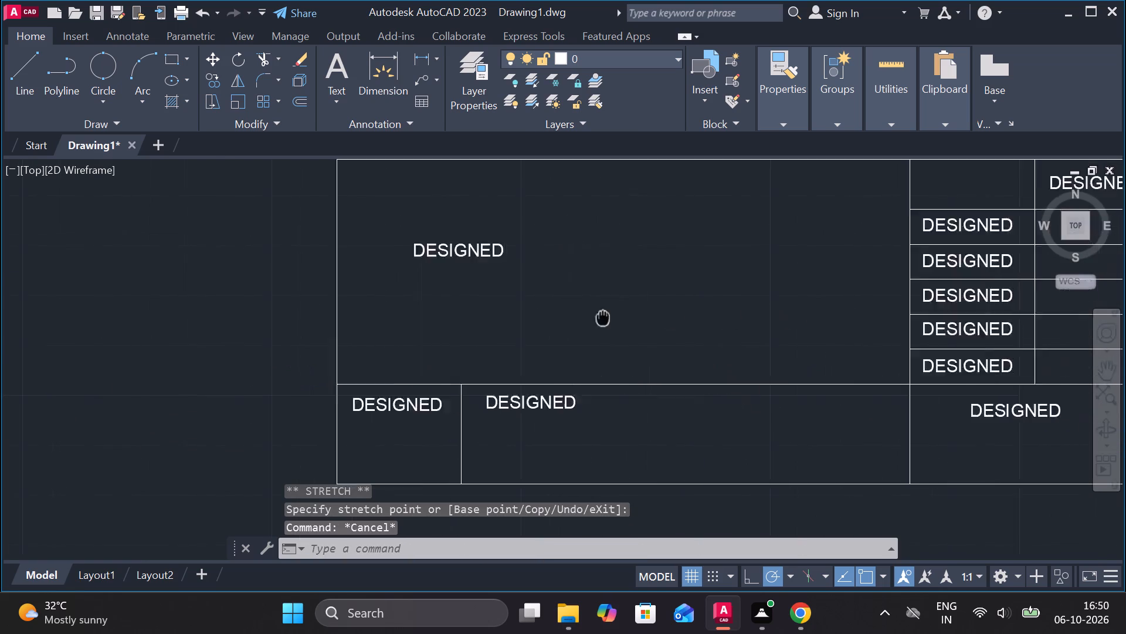
middle_click_drag(555, 323, 493, 349)
middle_click_drag(629, 342, 548, 390)
double_click(752, 349)
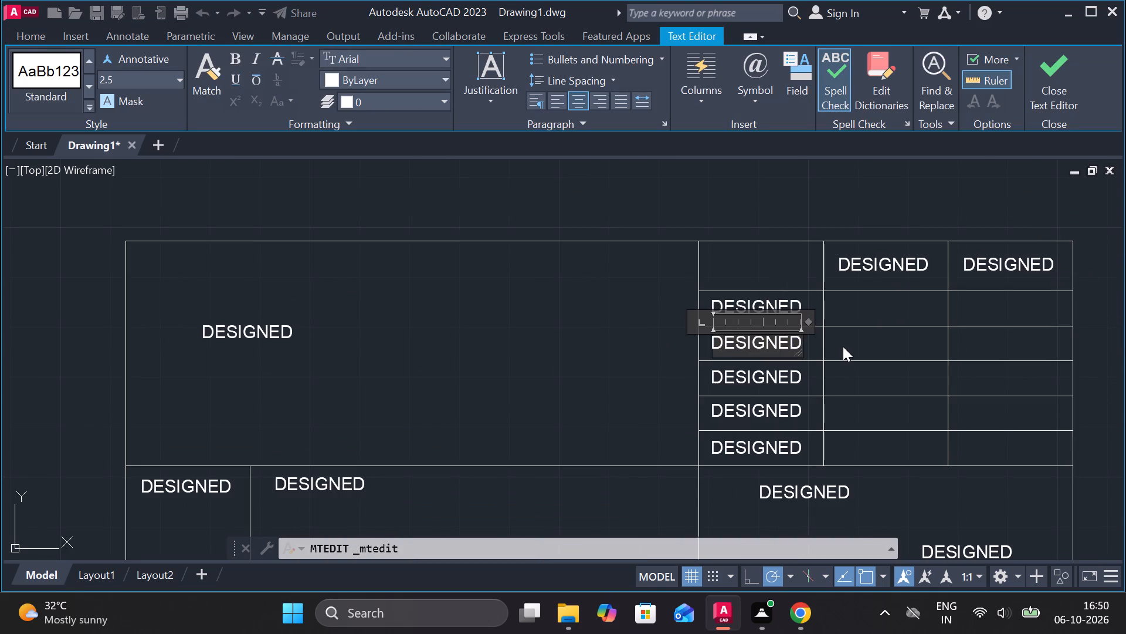
key("Right")
key("Right")
key("Right")
key("Right")
key("BackSpace")
key("BackSpace")
key("BackSpace")
key("BackSpace")
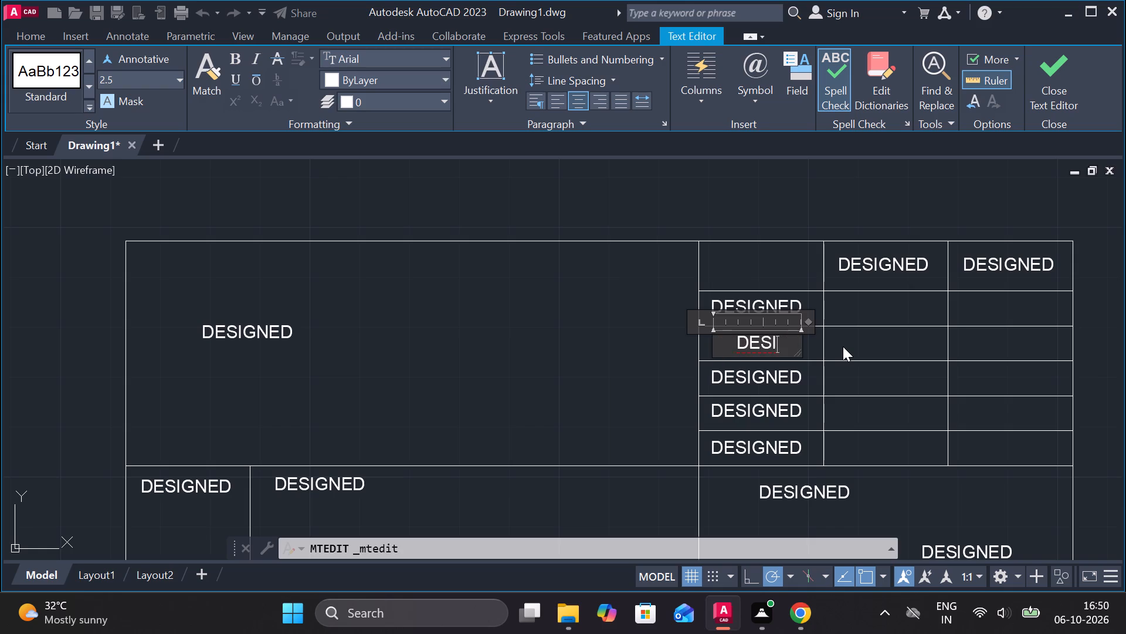
key("BackSpace")
key("BackSpace")
key("BackSpace")
type("RAWN")
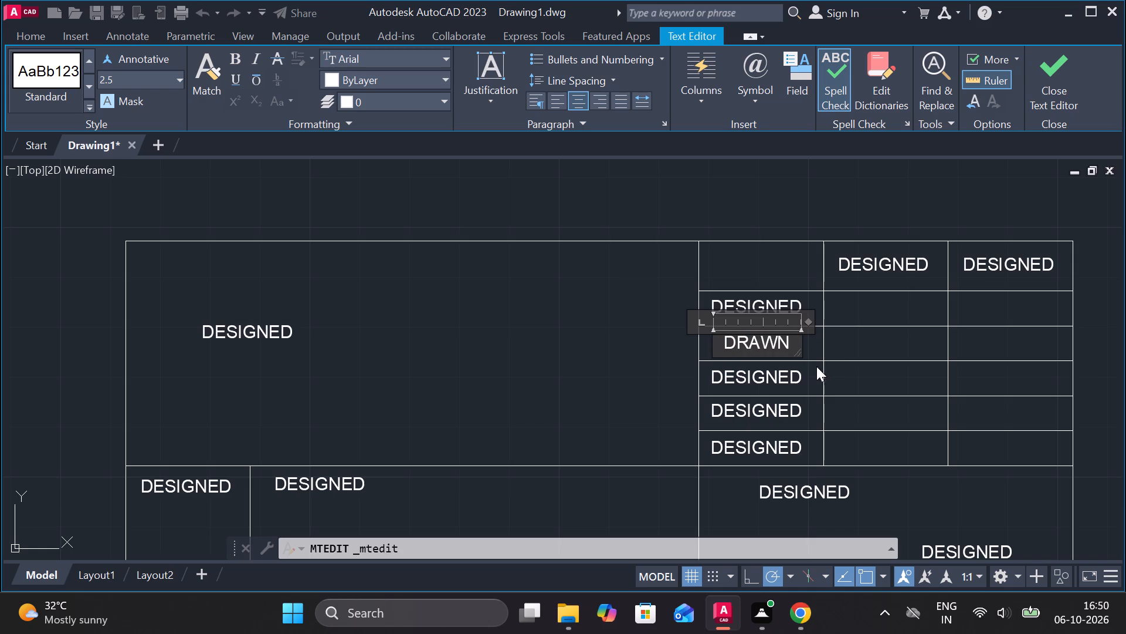
Change the first-column label directly below DRAWN to CHECKED and close the text editor.
double_click(786, 377)
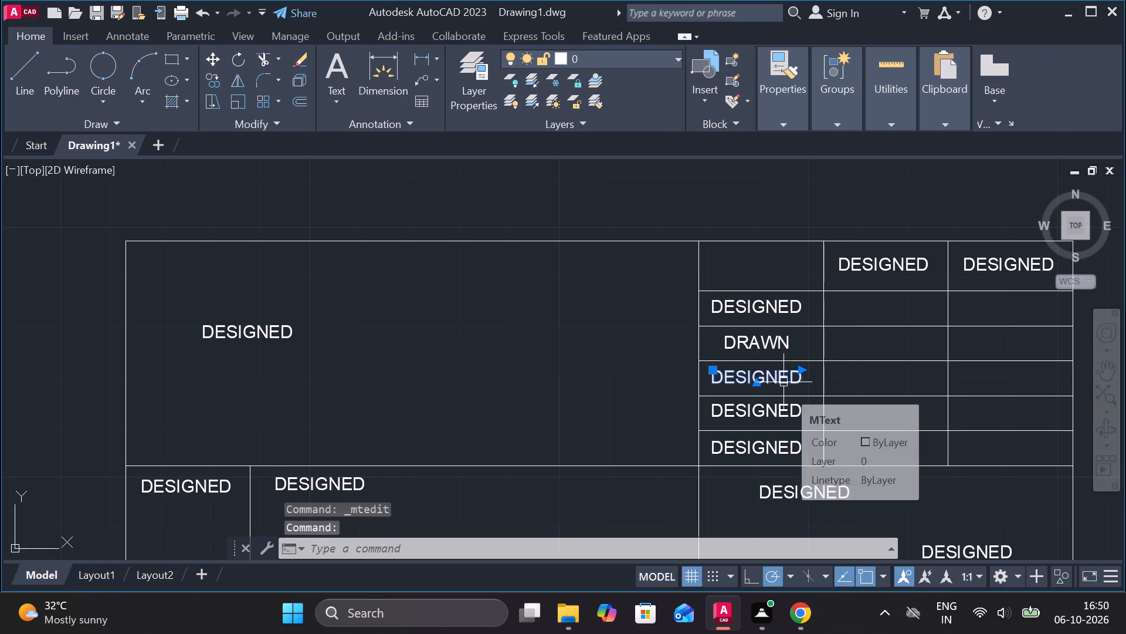
double_click(784, 382)
key("Right")
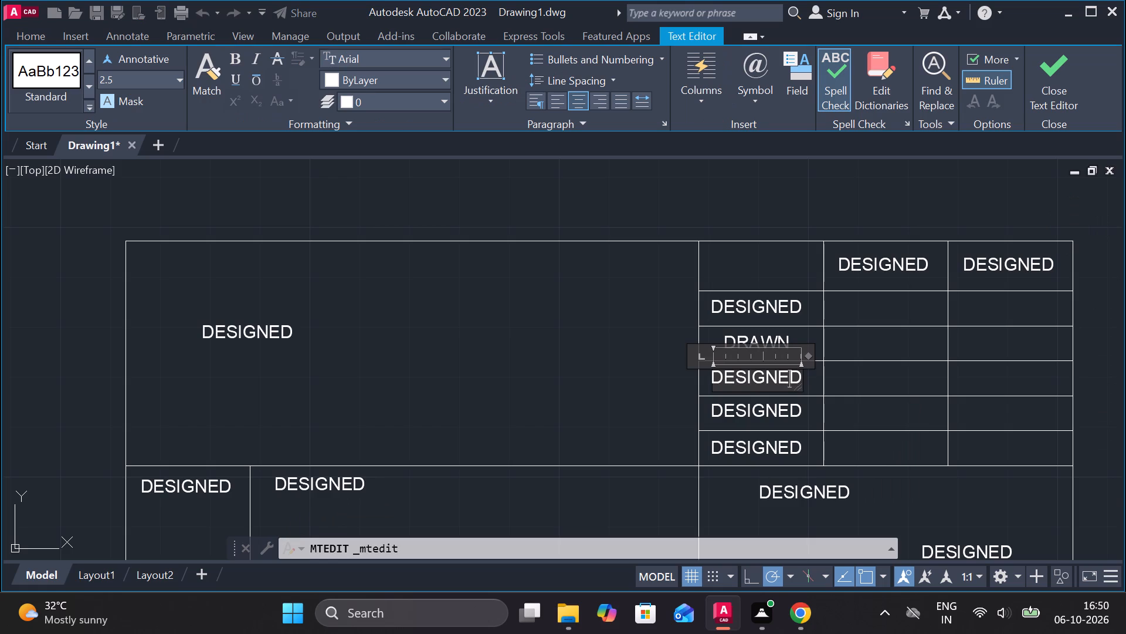
key("Right")
key("BackSpace")
key("BackSpace")
key("BackSpace")
key("BackSpace")
key("BackSpace")
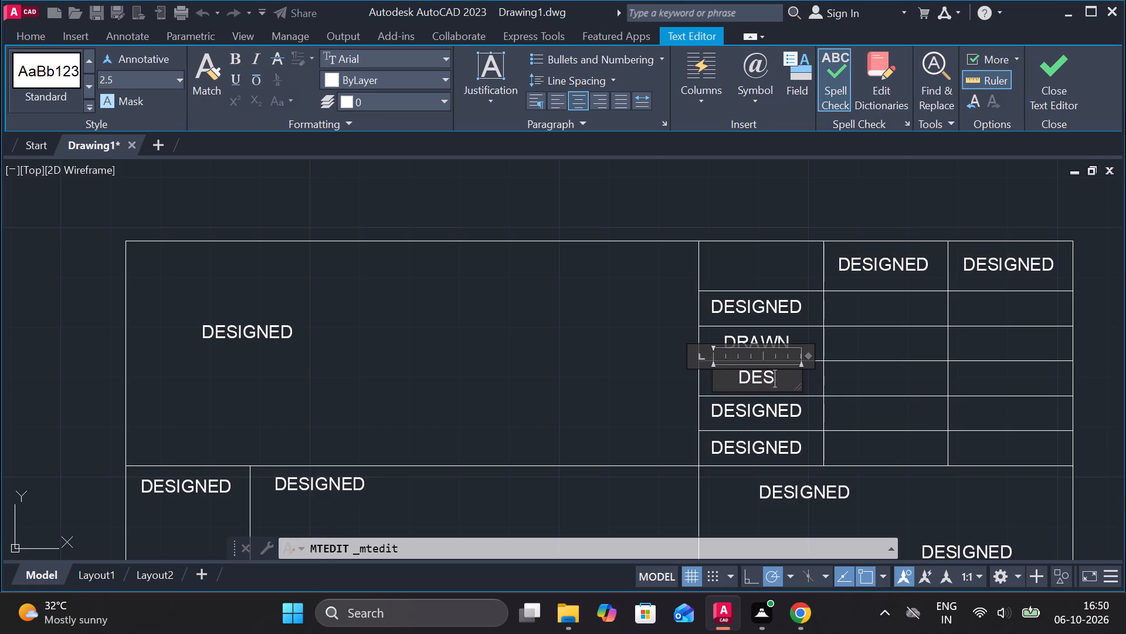
key("BackSpace")
key("BackSpace")
key("BackSpace")
type("CHECKED")
left_click_drag(1037, 80, 1044, 80)
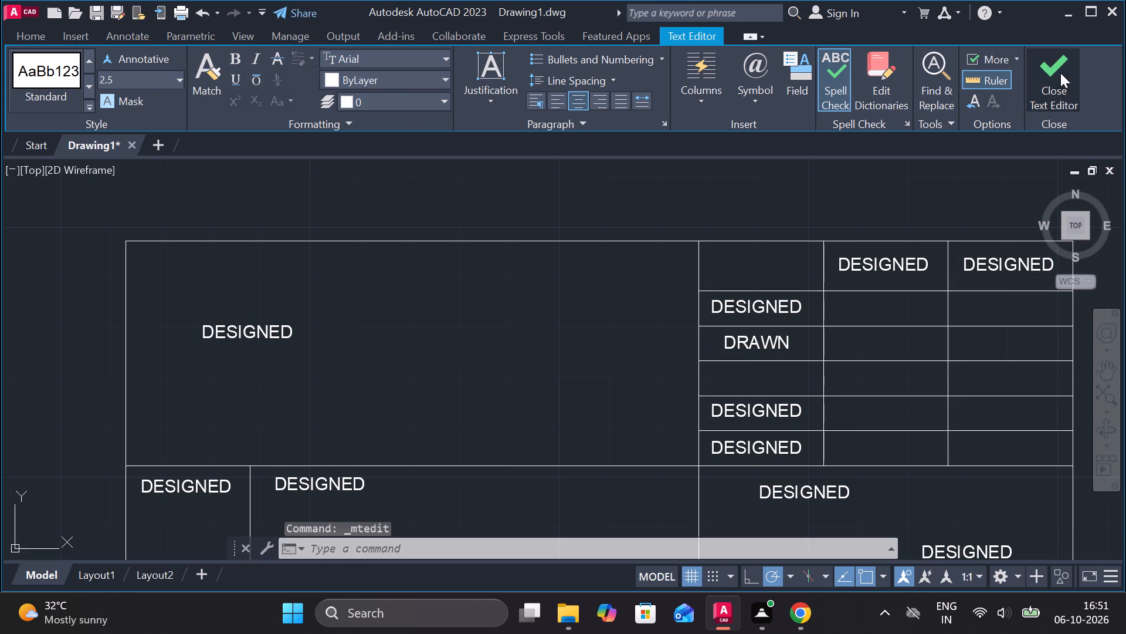
Change the first-column label directly below CHECKED to STANDARD.
double_click(741, 411)
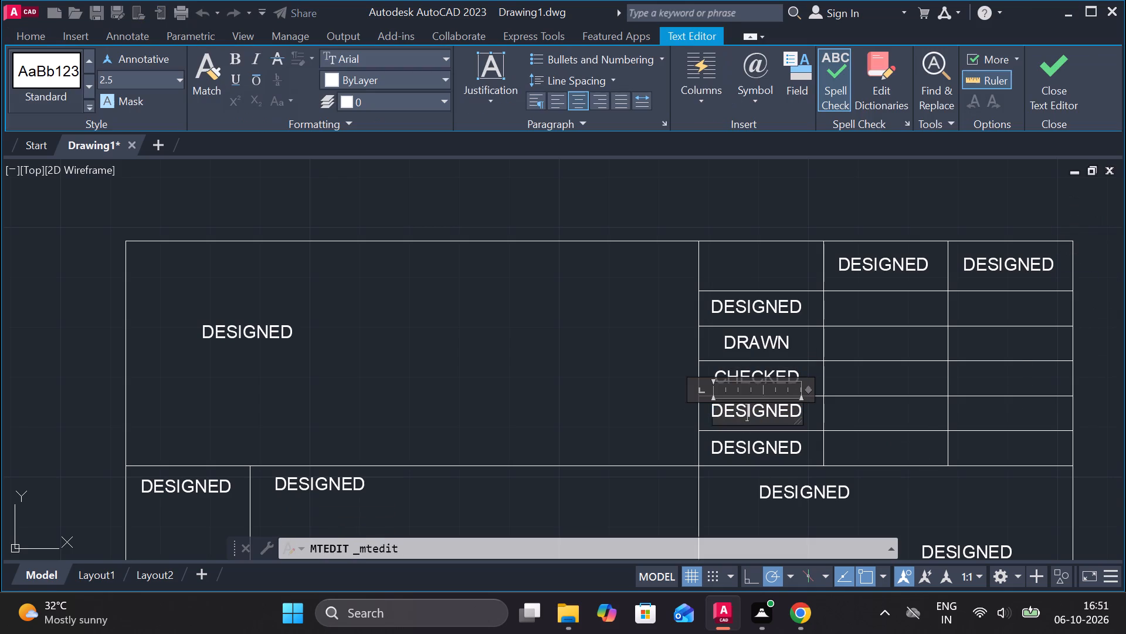
key("Right")
key("Right")
key("Right")
key("Right")
key("Right")
key("BackSpace")
key("BackSpace")
key("BackSpace")
key("BackSpace")
key("BackSpace")
key("BackSpace")
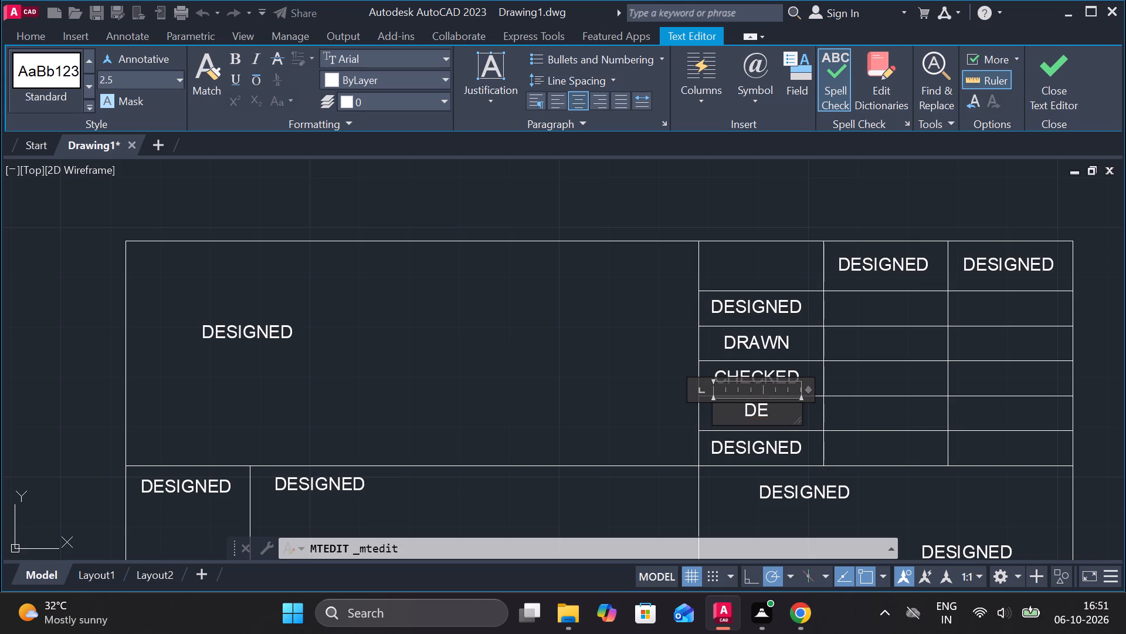
key("BackSpace")
key("BackSpace")
type("STAN")
type("DARD")
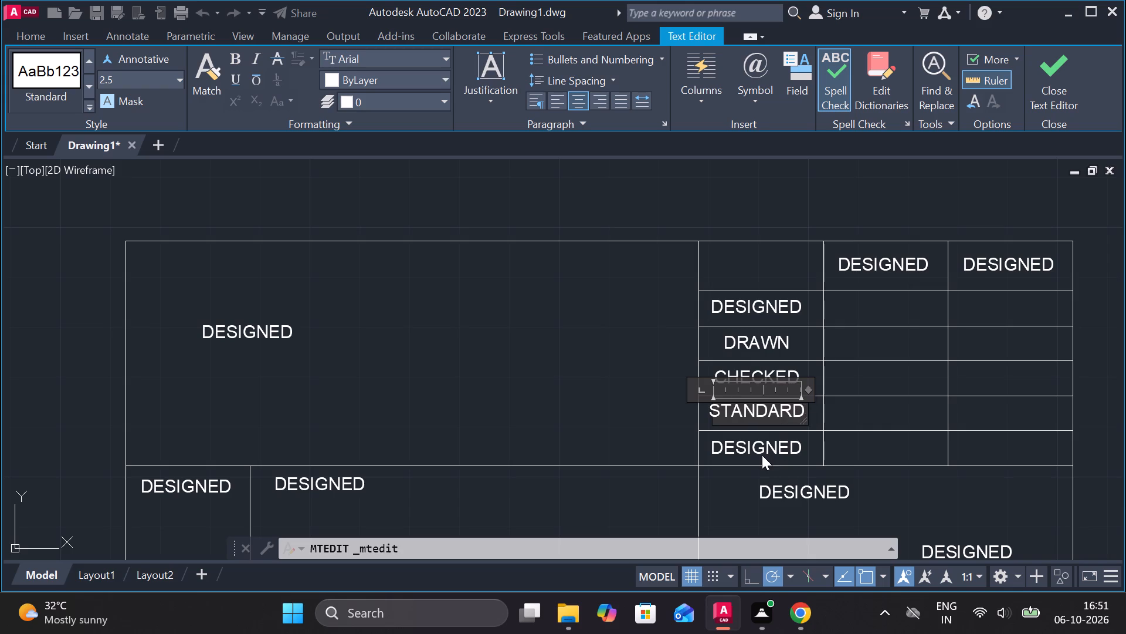
Change the bottom label in the grid's first column to APPROVED.
double_click(762, 450)
double_click(791, 444)
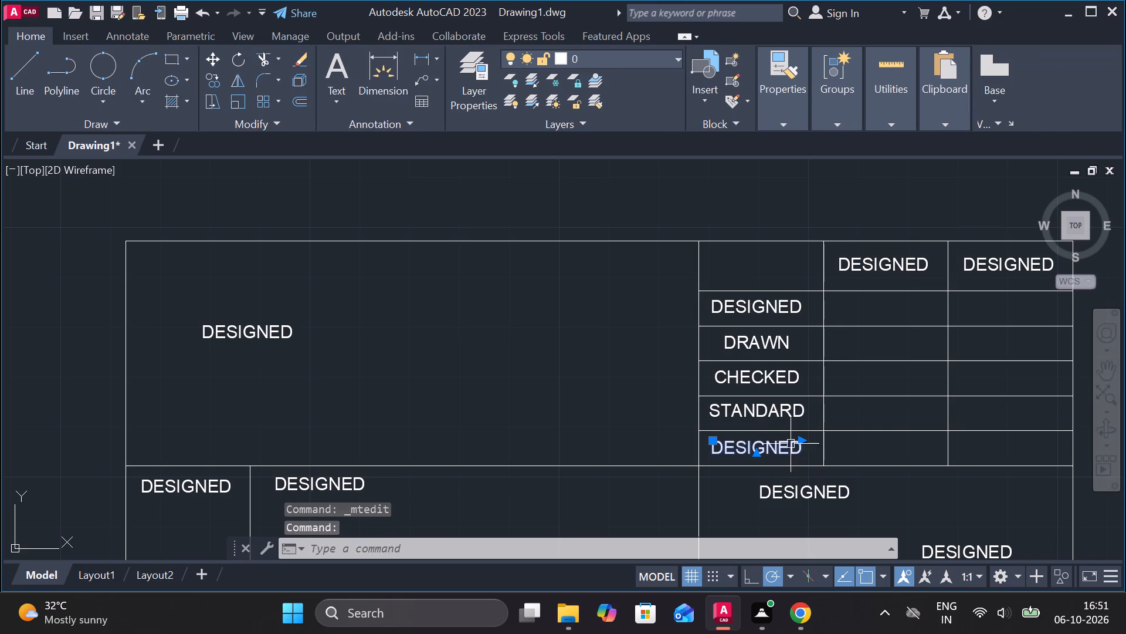
key("Right")
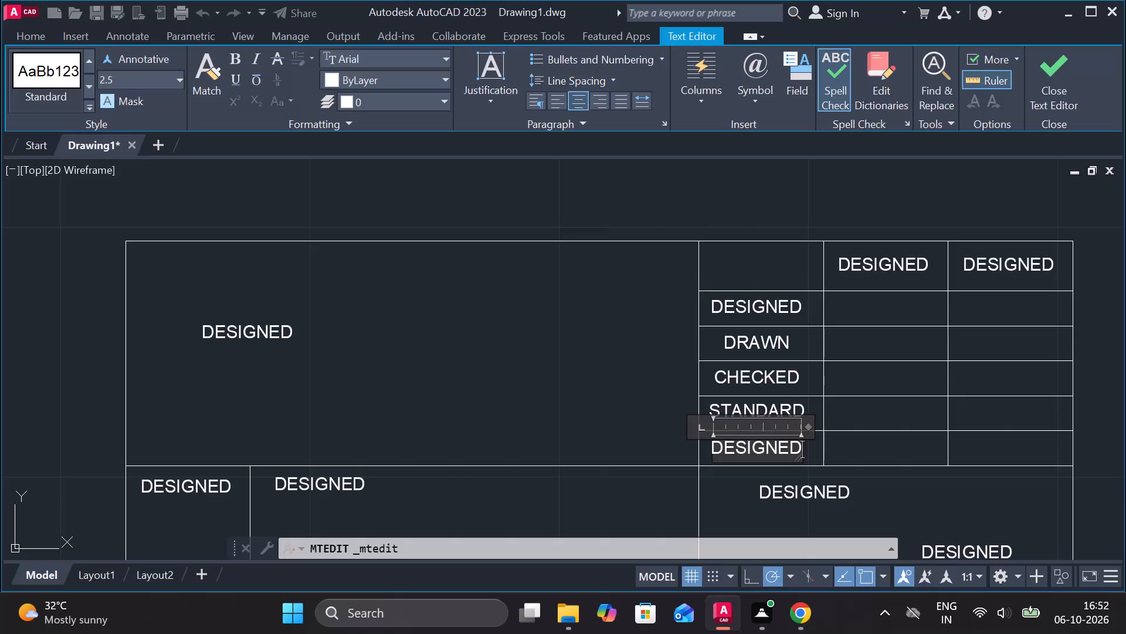
key("BackSpace")
key("BackSpace")
key("BackSpace")
key("BackSpace")
key("BackSpace")
key("BackSpace")
key("BackSpace")
key("BackSpace")
key("BackSpace")
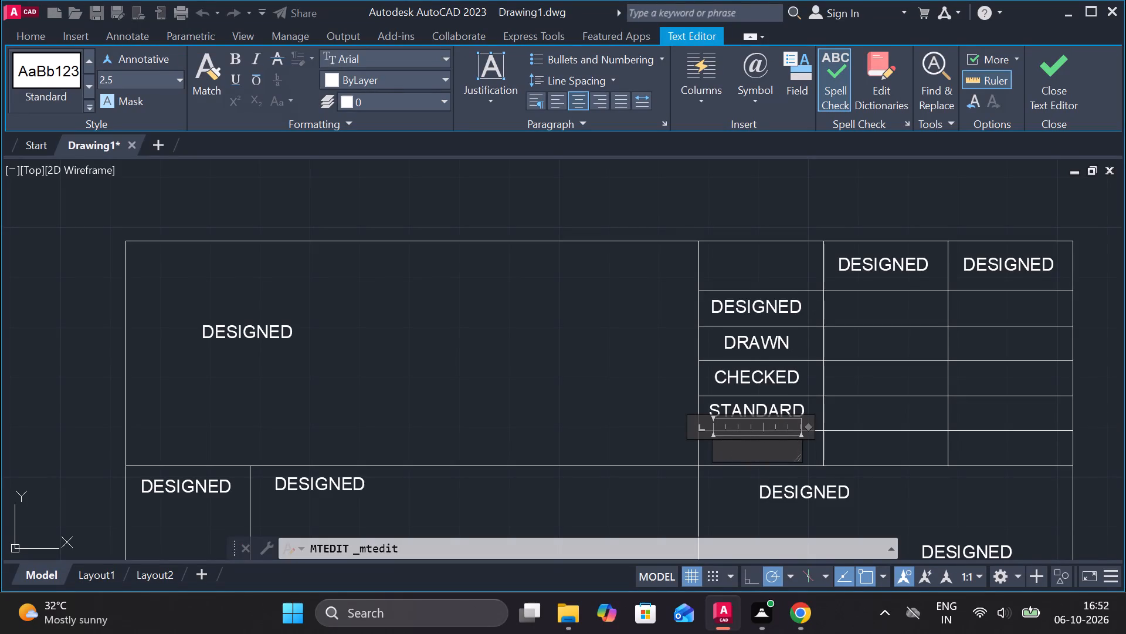
type("APPROVED")
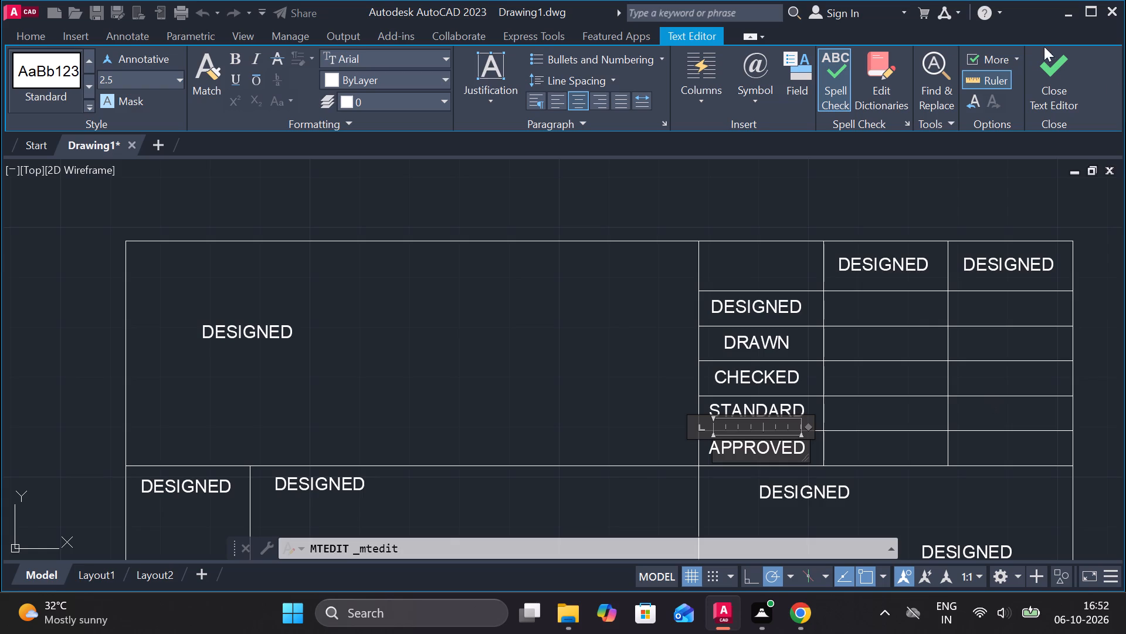
Close the APPROVED label's editor and change the DESIGNED header above the grid's second column to NAME.
left_click(1049, 83)
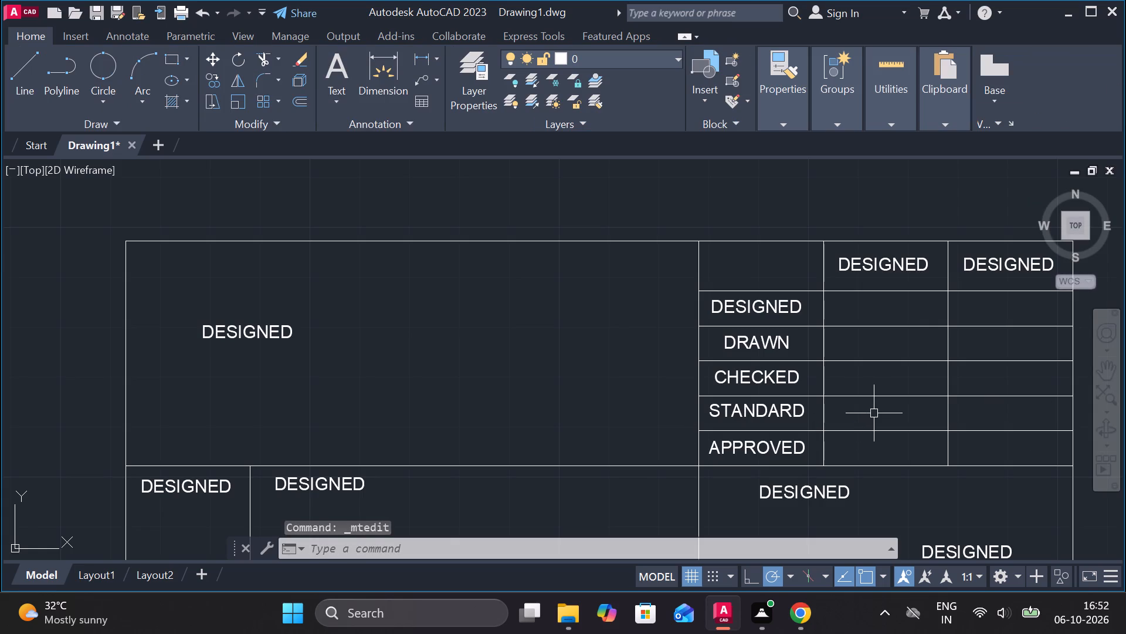
double_click(901, 272)
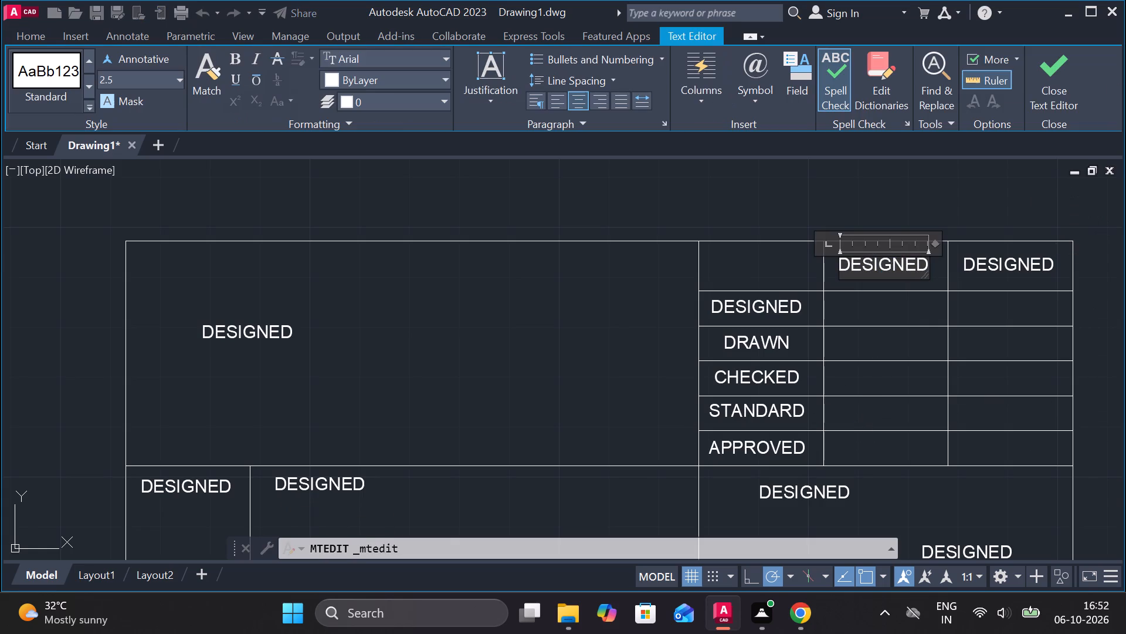
key("Right")
key("Right")
key("BackSpace")
key("BackSpace")
key("BackSpace")
key("BackSpace")
key("BackSpace")
key("BackSpace")
key("BackSpace")
key("BackSpace")
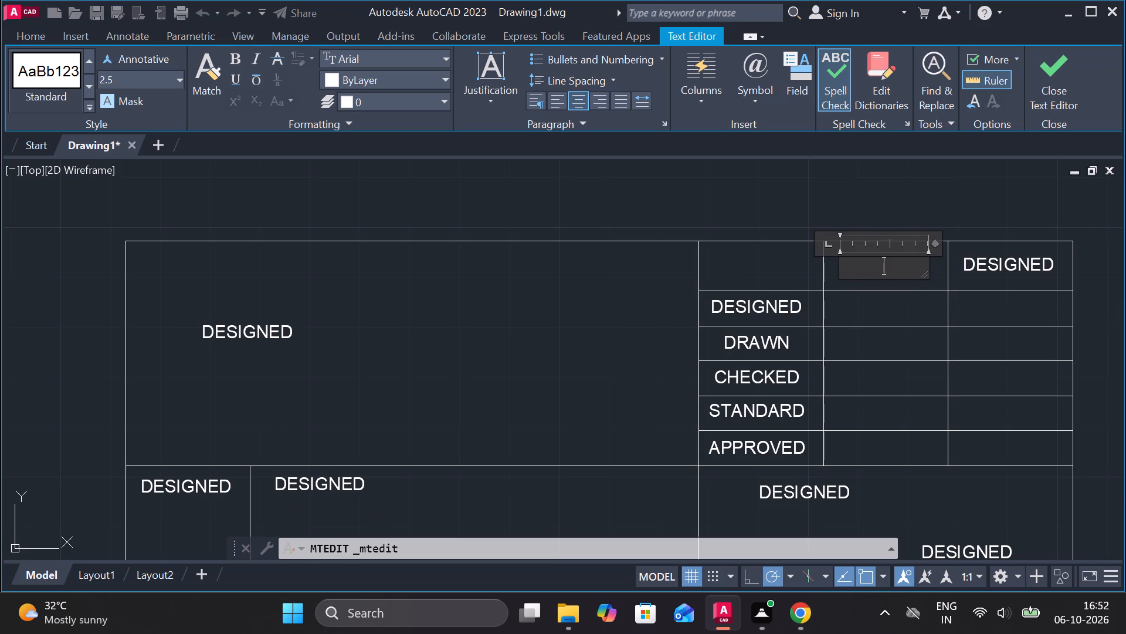
type("NAME")
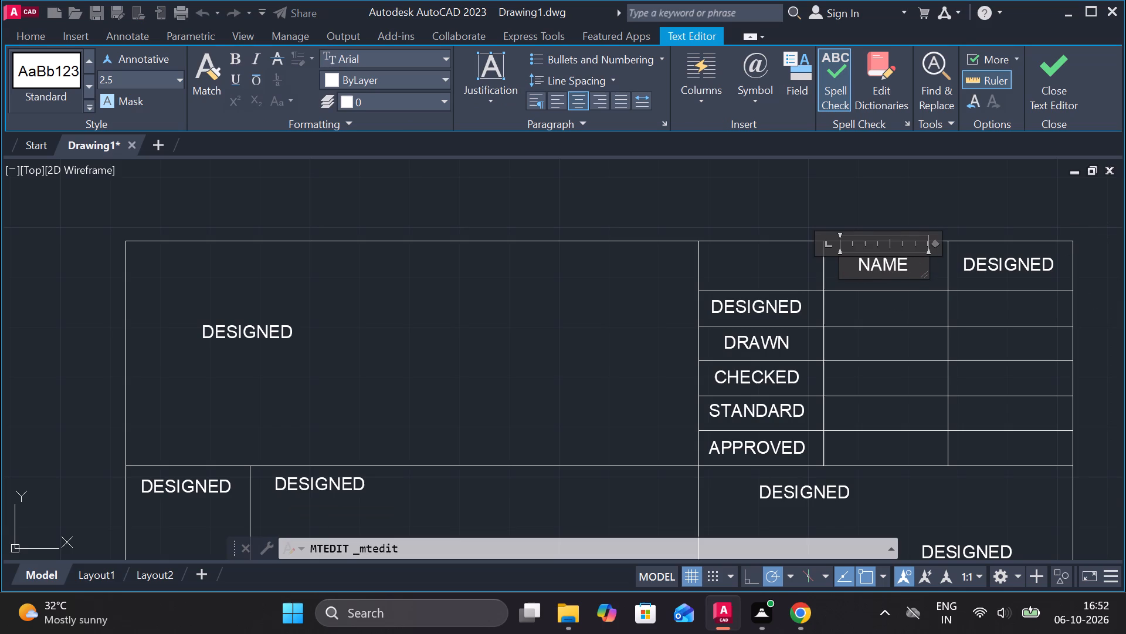
left_click(1034, 268)
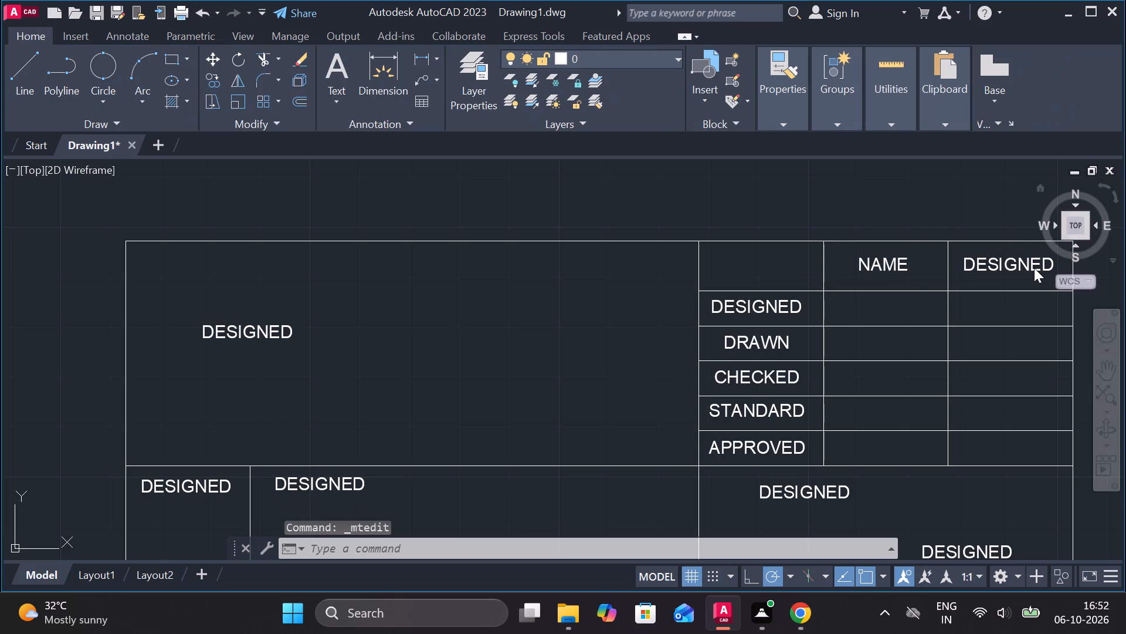
Change the DESIGNED header above the grid's third column to DATE and close the text editor.
double_click(1019, 265)
key("Right")
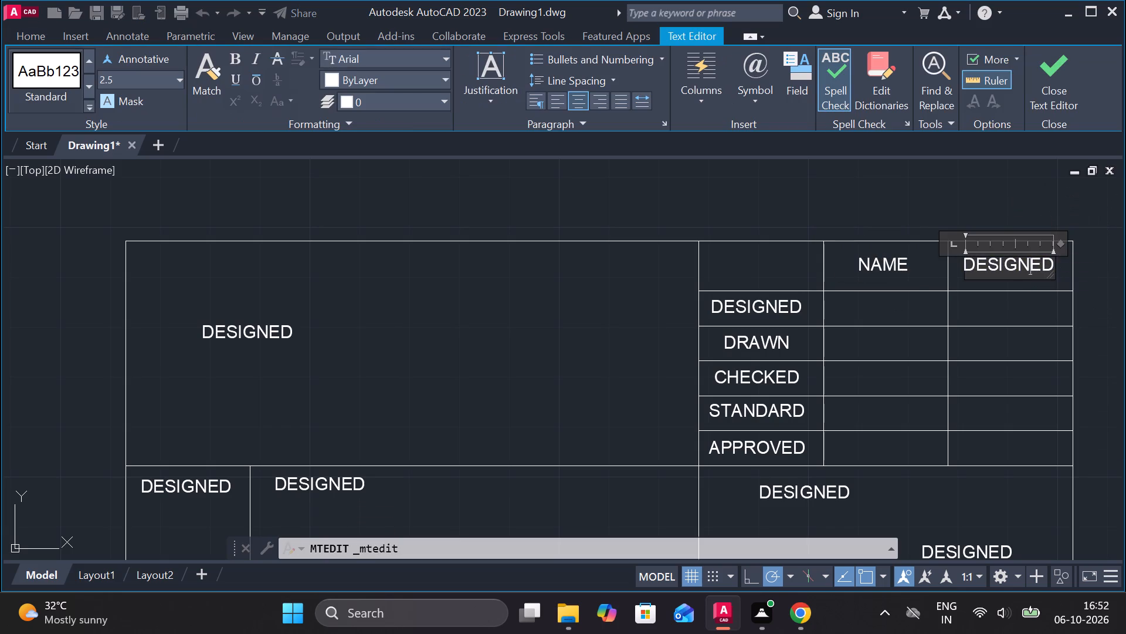
key("Right")
key("Right")
key("BackSpace")
key("BackSpace")
key("BackSpace")
key("BackSpace")
key("BackSpace")
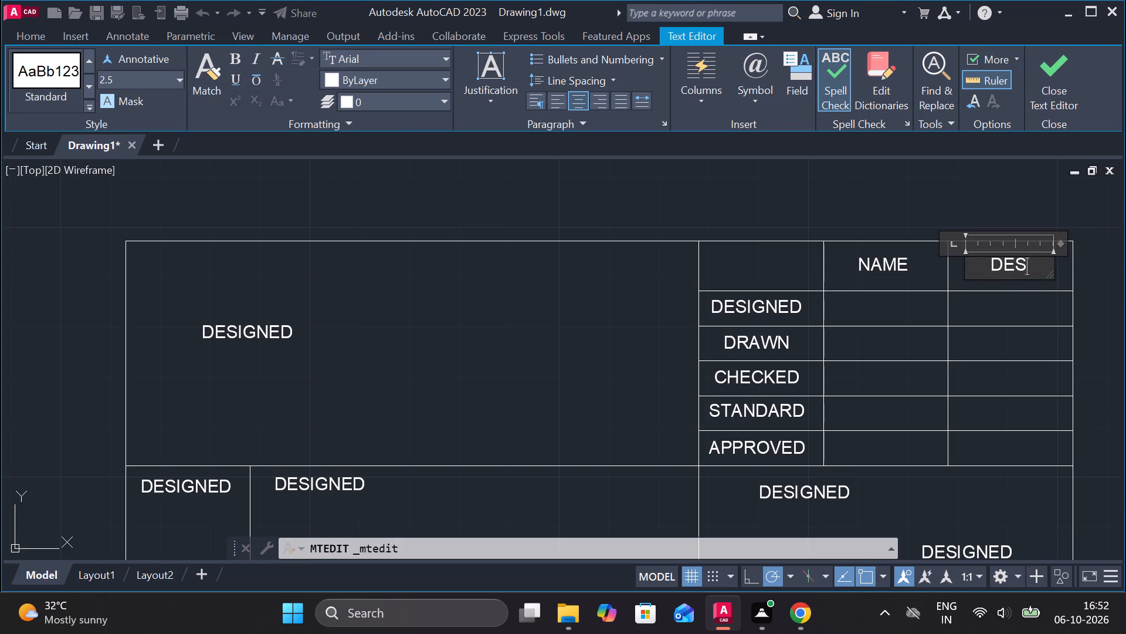
key("BackSpace")
key("BackSpace")
type("ATE")
left_click(1048, 66)
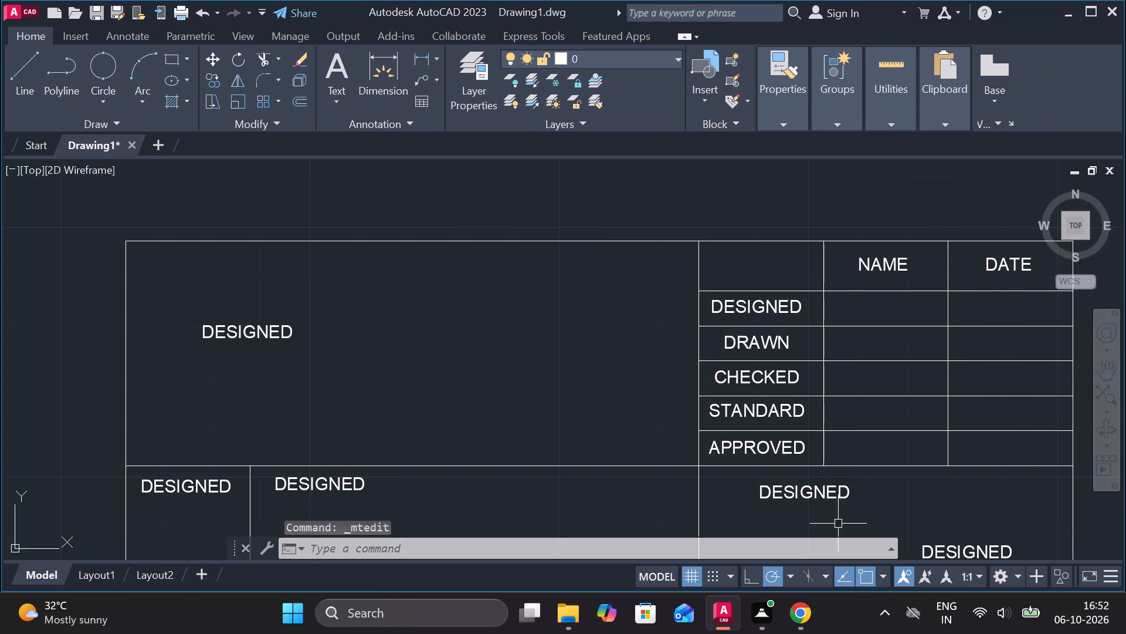
Change the upper DESIGNED label in the cell below the APPROVED row to DRAWING NO :.
middle_click_drag(811, 477, 751, 373)
double_click(749, 385)
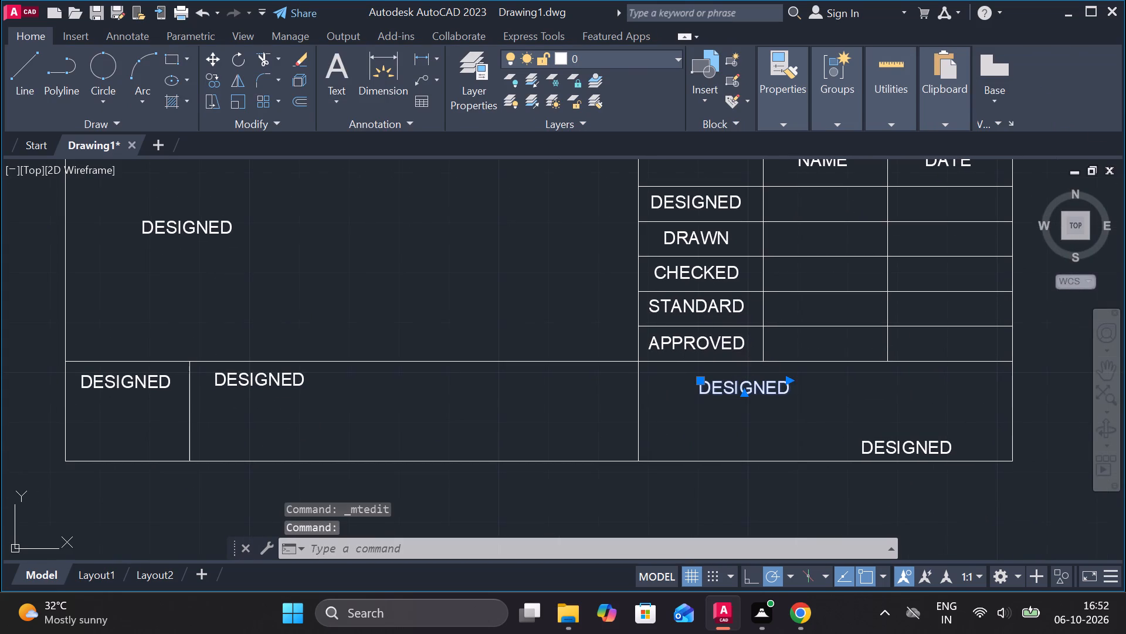
left_click(784, 388)
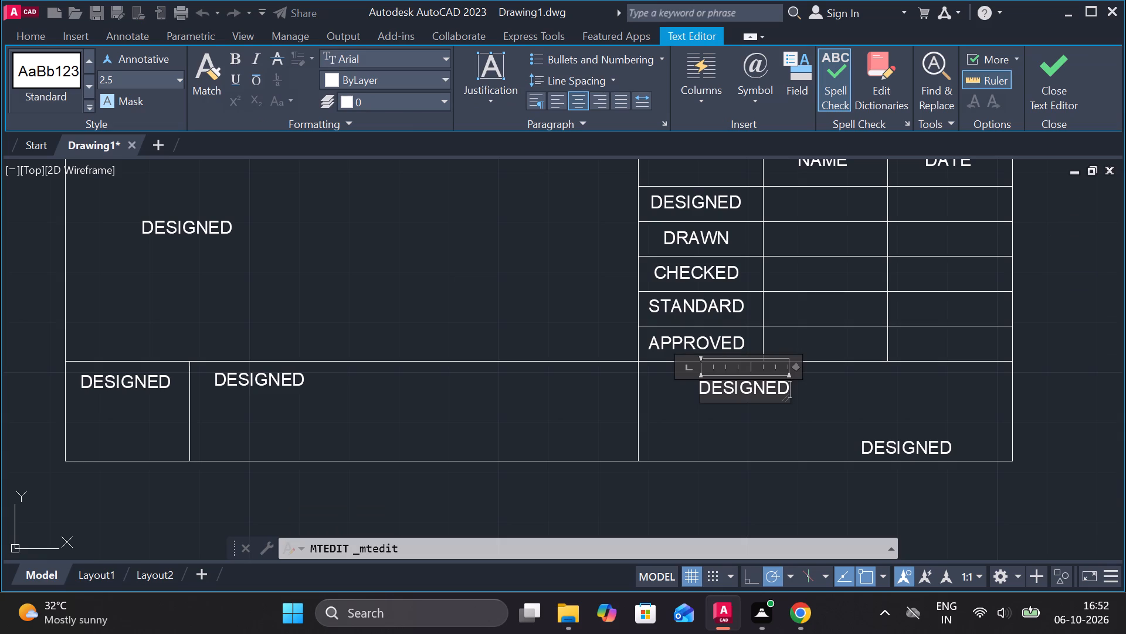
key("BackSpace")
key("BackSpace")
key("BackSpace")
key("BackSpace")
key("BackSpace")
key("BackSpace")
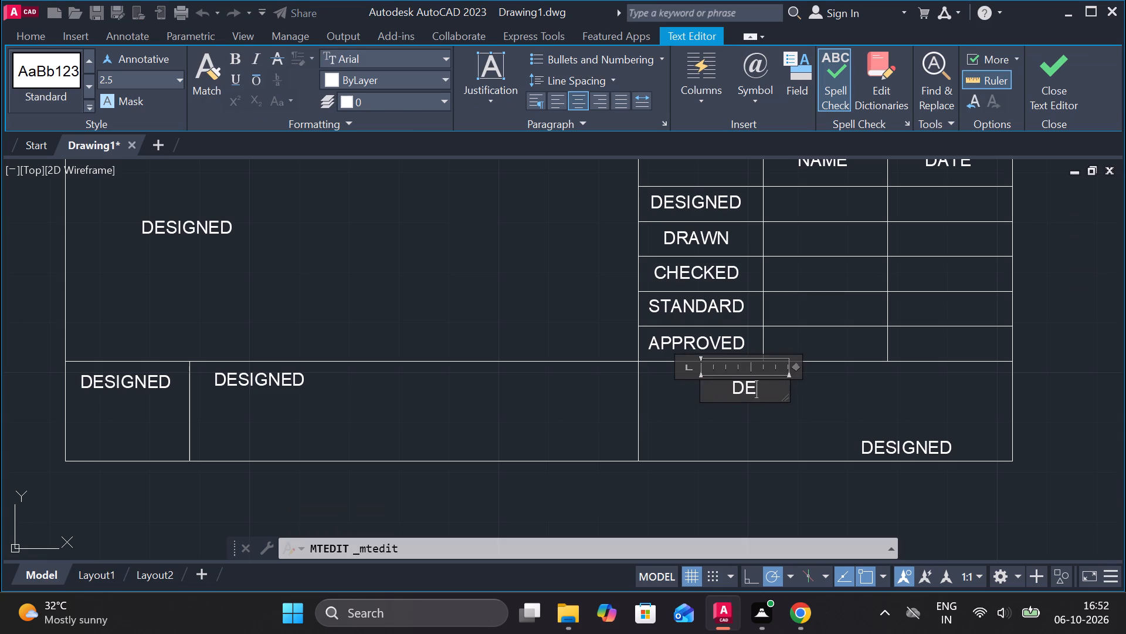
key("BackSpace")
type("RAWING")
key("space")
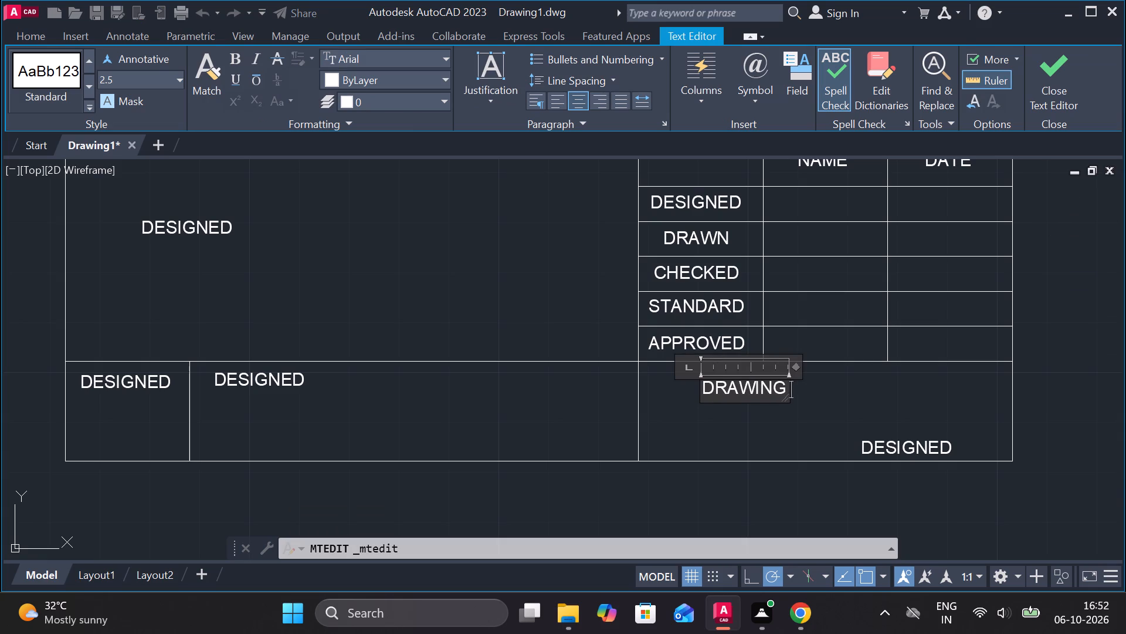
type("NO")
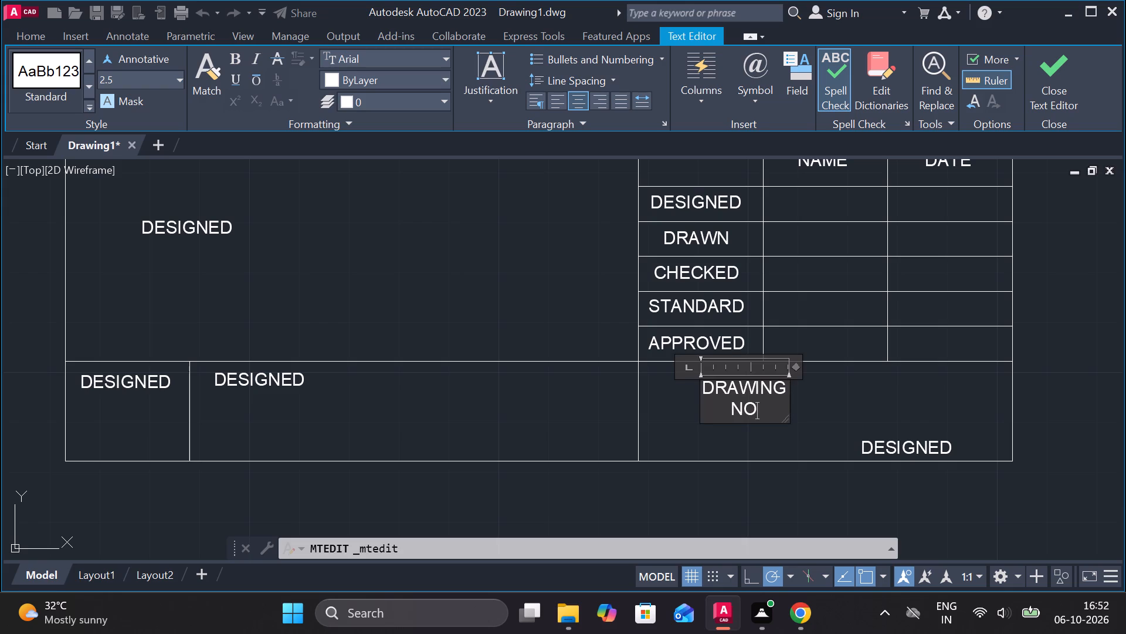
key("space")
key("shift+colon")
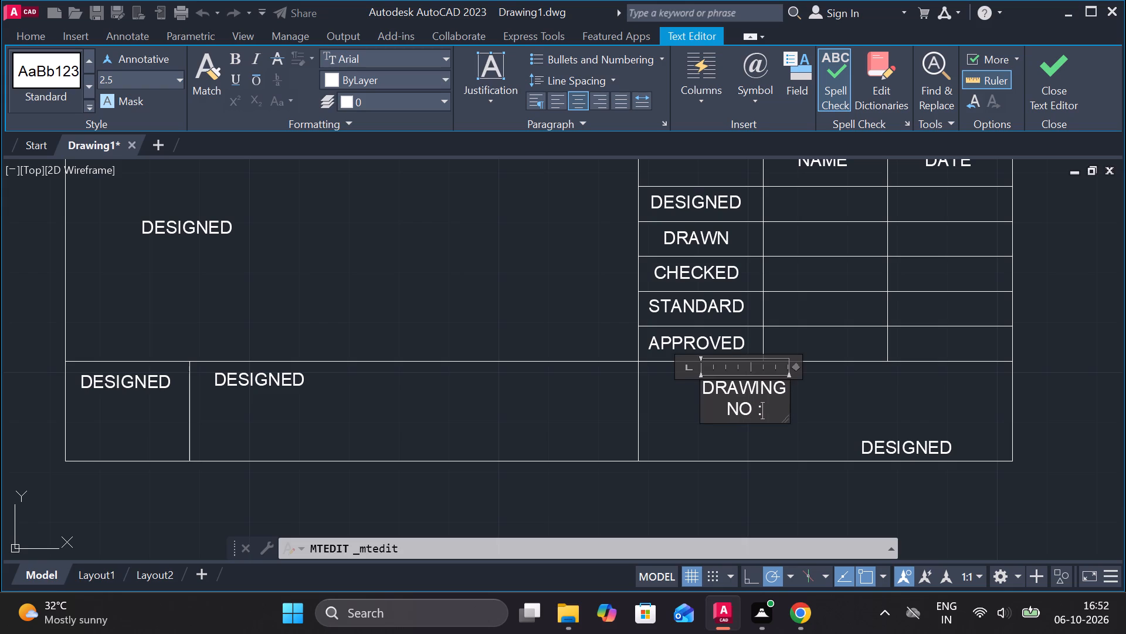
Widen the DRAWING NO : text box so the label fits on one line, and close the text editor.
left_click(785, 401)
left_click_drag(788, 401, 827, 396)
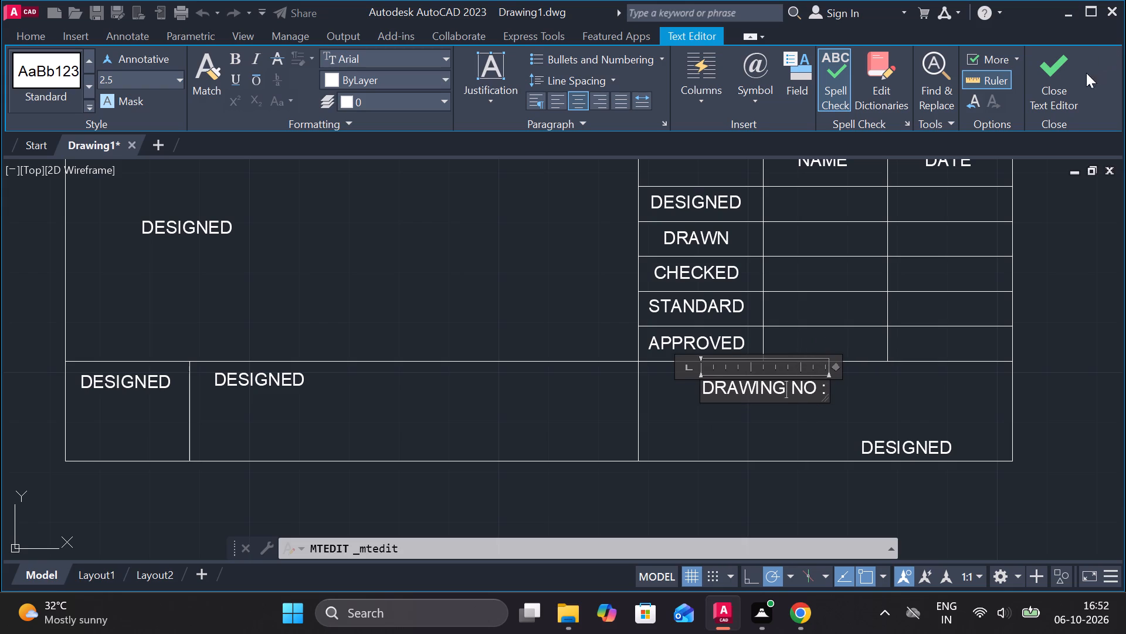
left_click(1060, 74)
Move the DRAWING NO : label horizontally about 3.7 units toward its cell's left edge and deselect it.
left_click(790, 380)
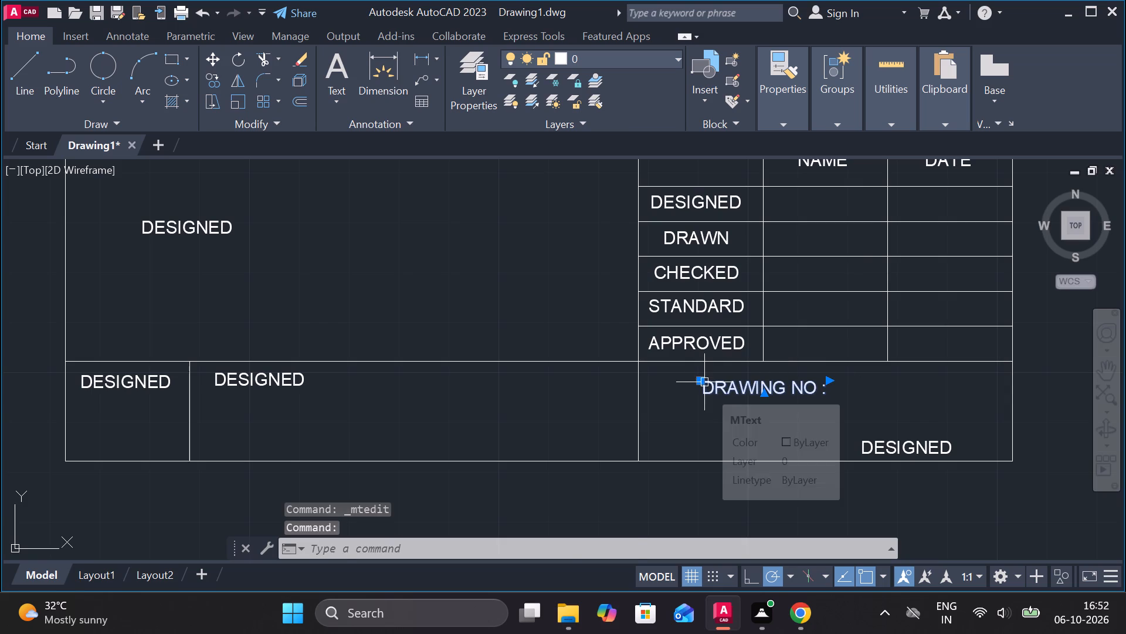
left_click(702, 382)
scroll(680, 373, "up", 2)
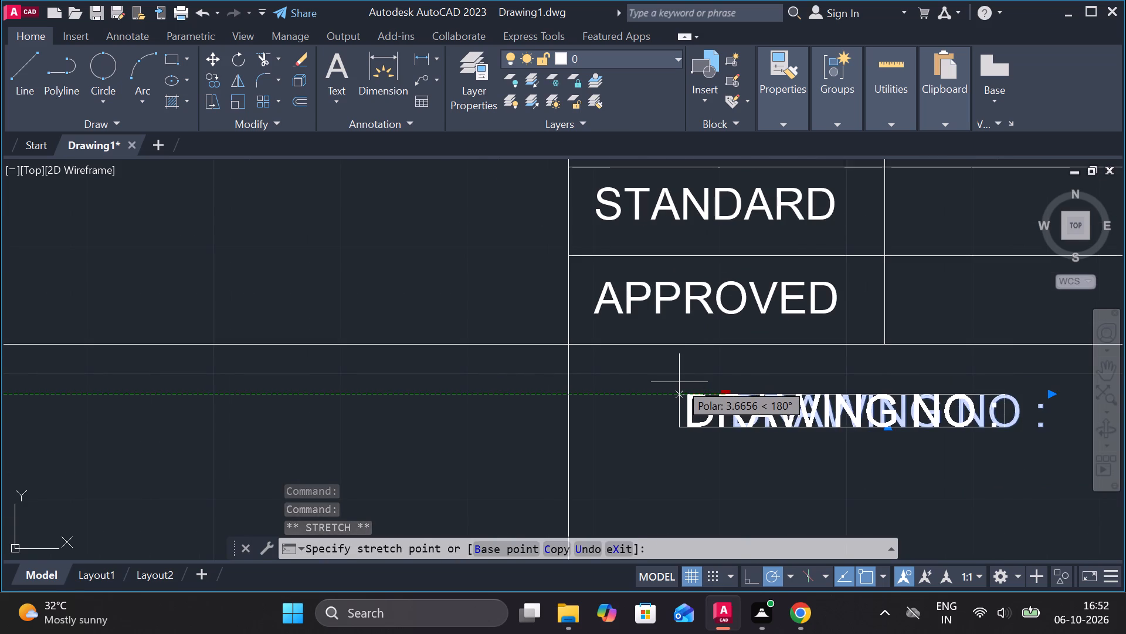
left_click(679, 379)
scroll(721, 387, "down", 2)
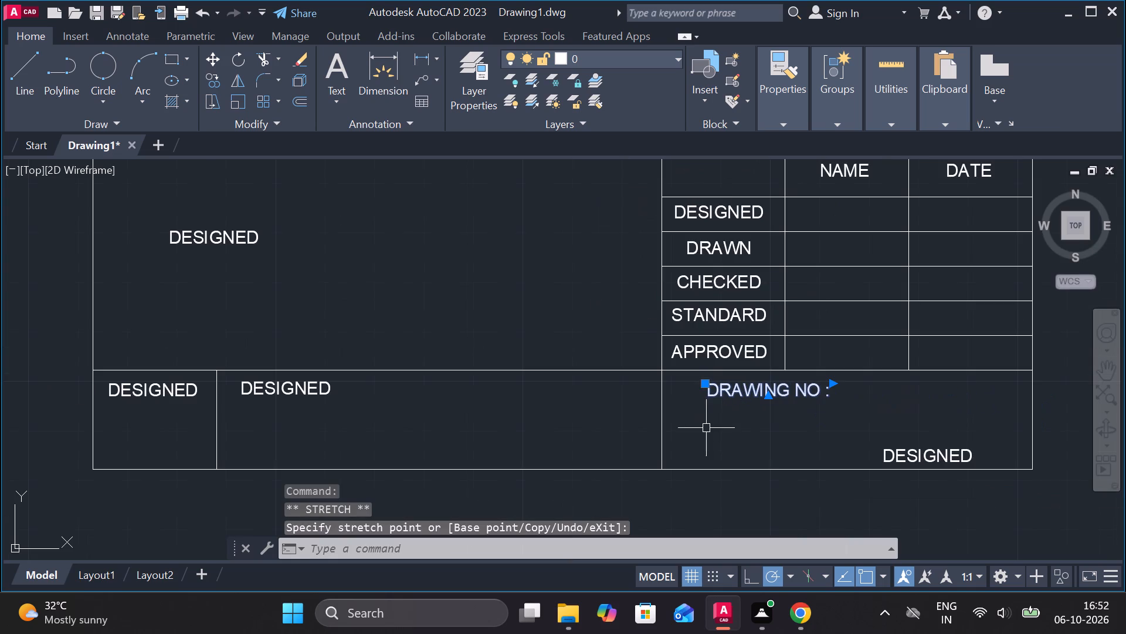
key("Escape")
Change the DESIGNED label at the lower right of the drawing number cell to SHEET NO: 1 of 1.
middle_click_drag(952, 477, 697, 404)
scroll(664, 376, "up", 1)
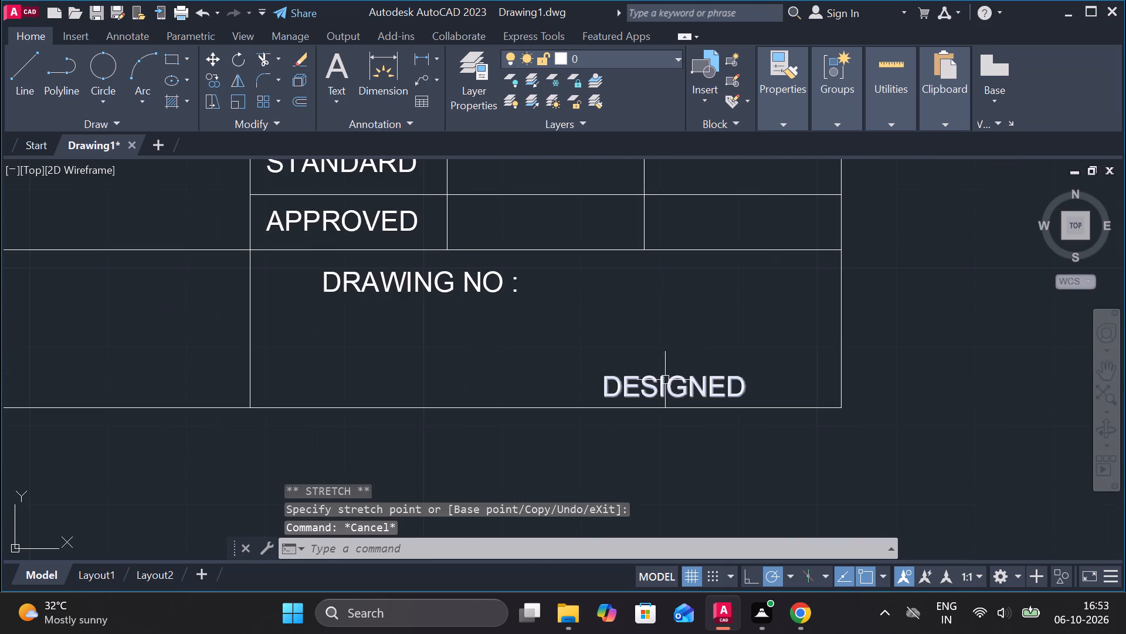
double_click(666, 380)
key("Right")
key("Right")
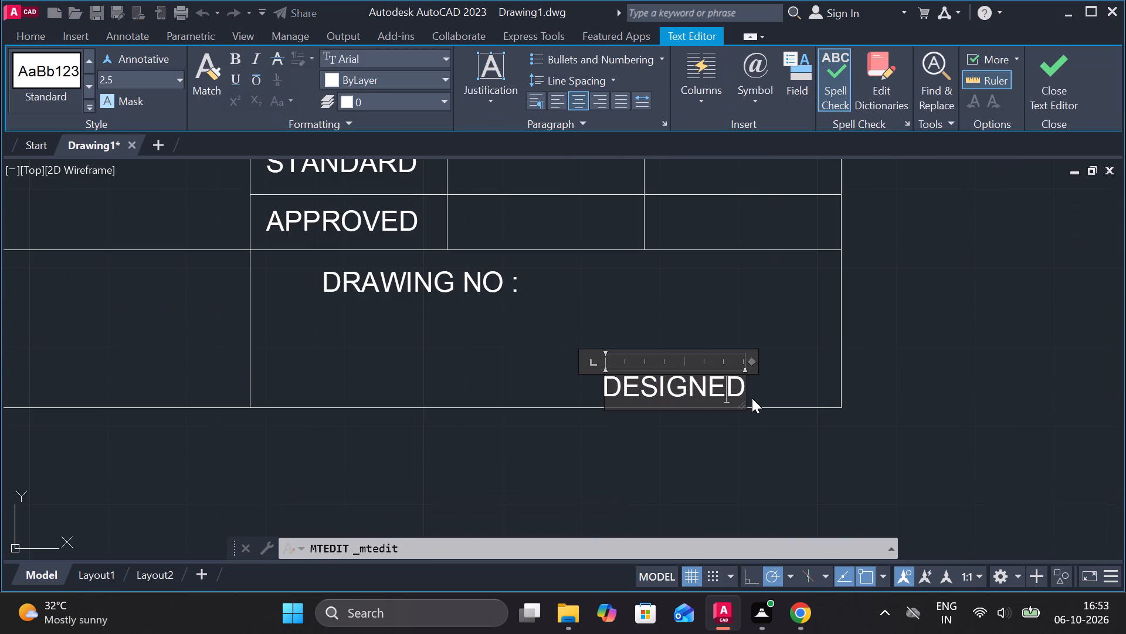
key("Right")
key("Right")
key("BackSpace")
key("BackSpace")
key("BackSpace")
key("BackSpace")
key("BackSpace")
key("BackSpace")
key("BackSpace")
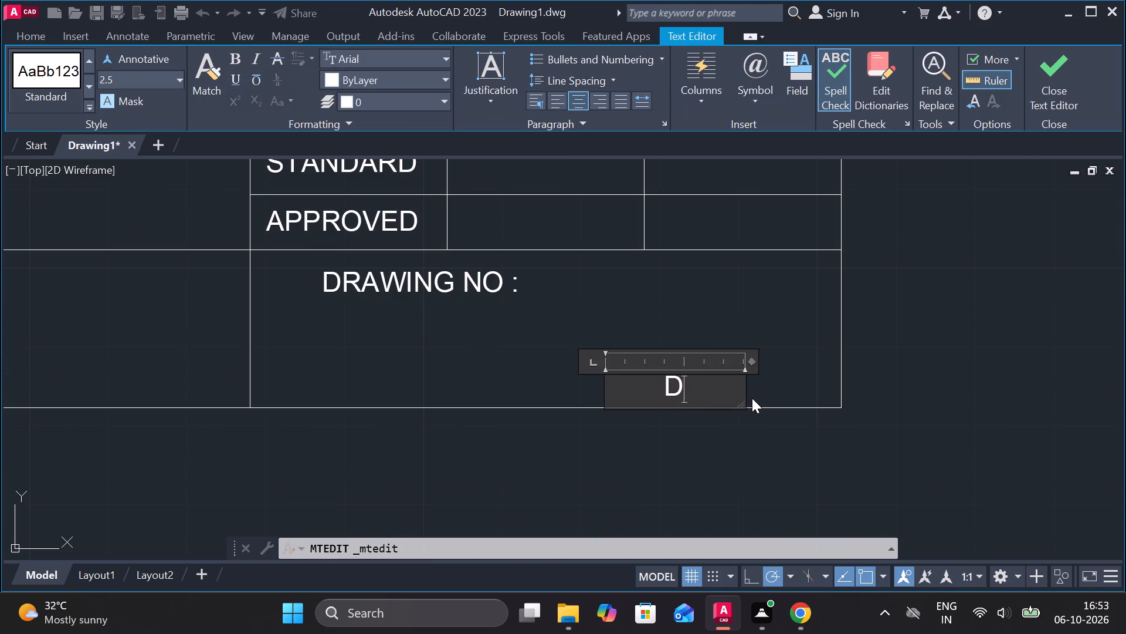
key("BackSpace")
type("SHEET NO")
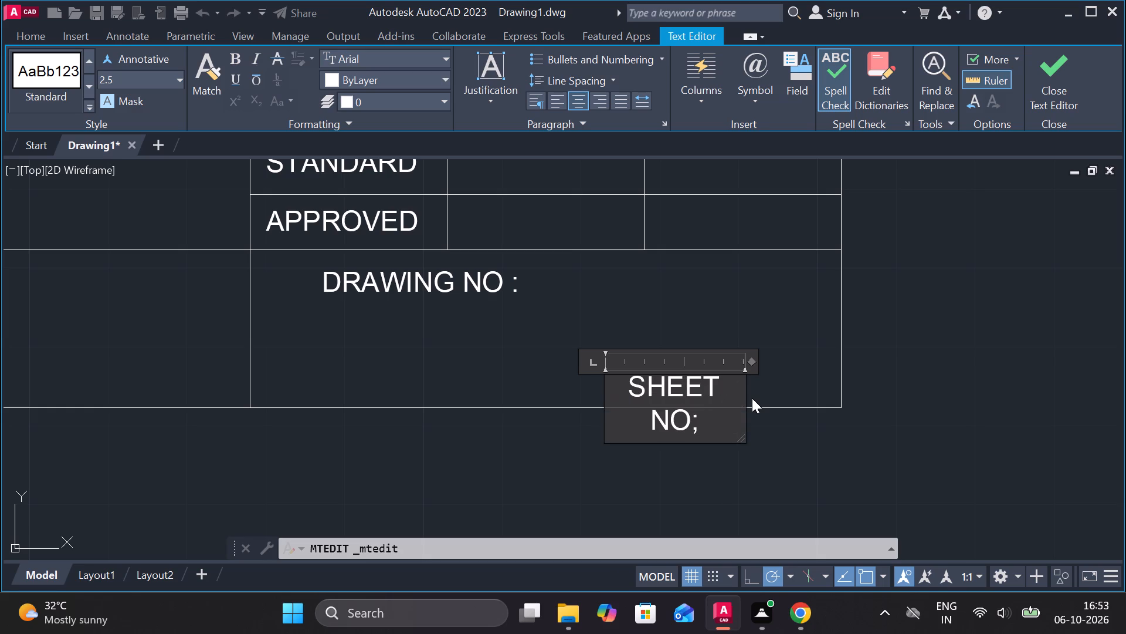
key("BackSpace")
key("shift+colon")
key("space")
type("1")
key("space")
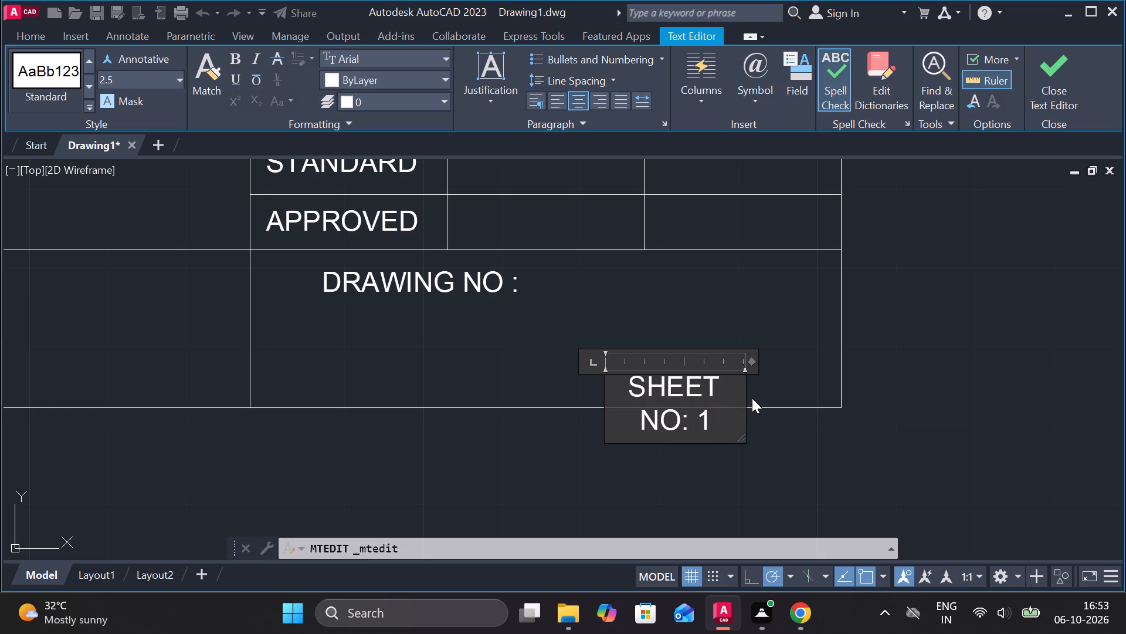
key("o")
key("f")
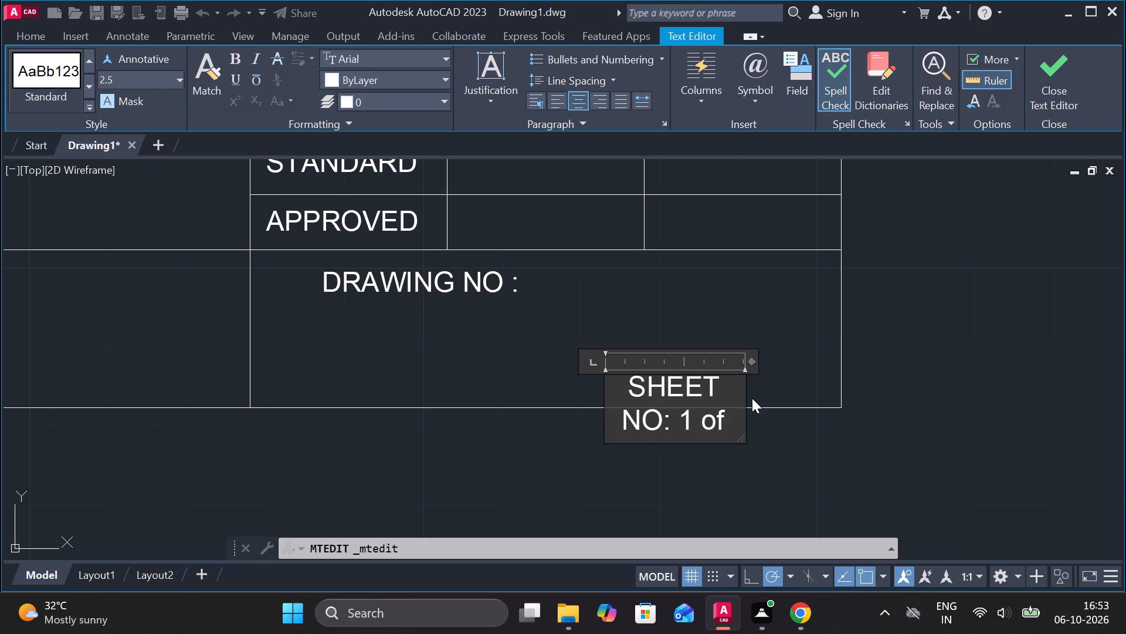
key("space")
key("1")
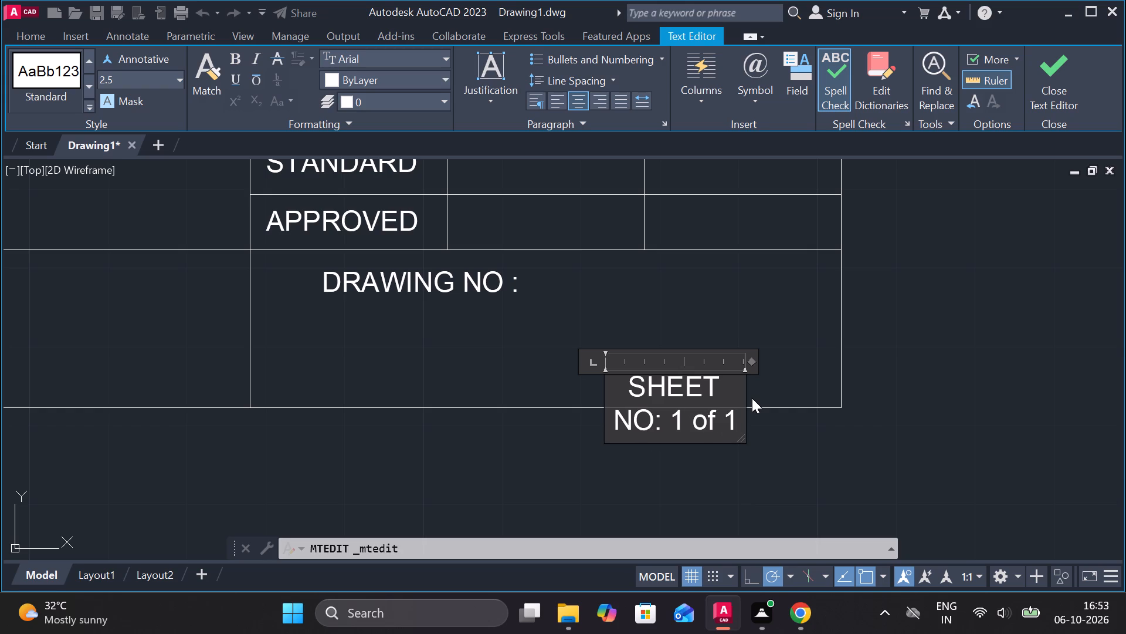
Widen the SHEET NO: 1 of 1 text box so the label fits on one line, and close the text editor.
left_click(739, 390)
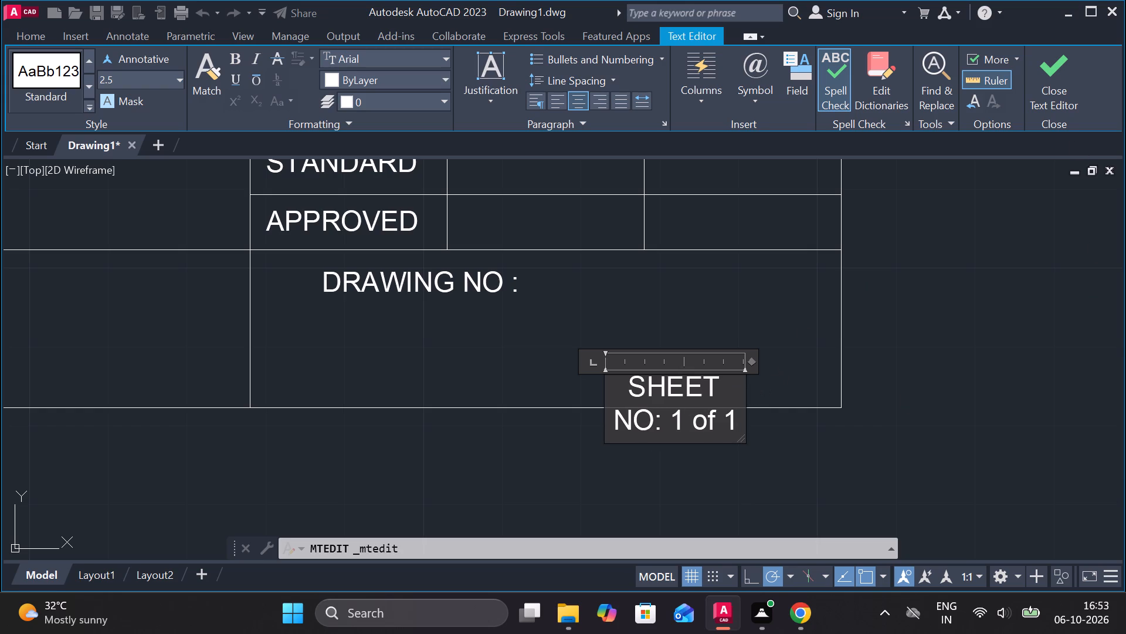
left_click(746, 390)
left_click(701, 386)
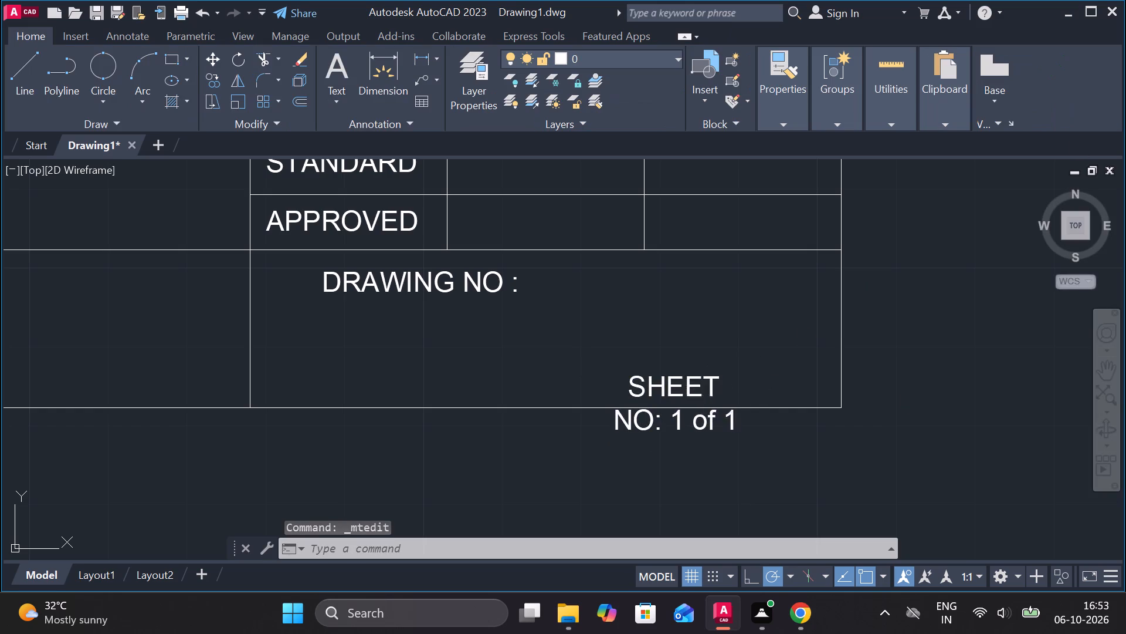
double_click(707, 389)
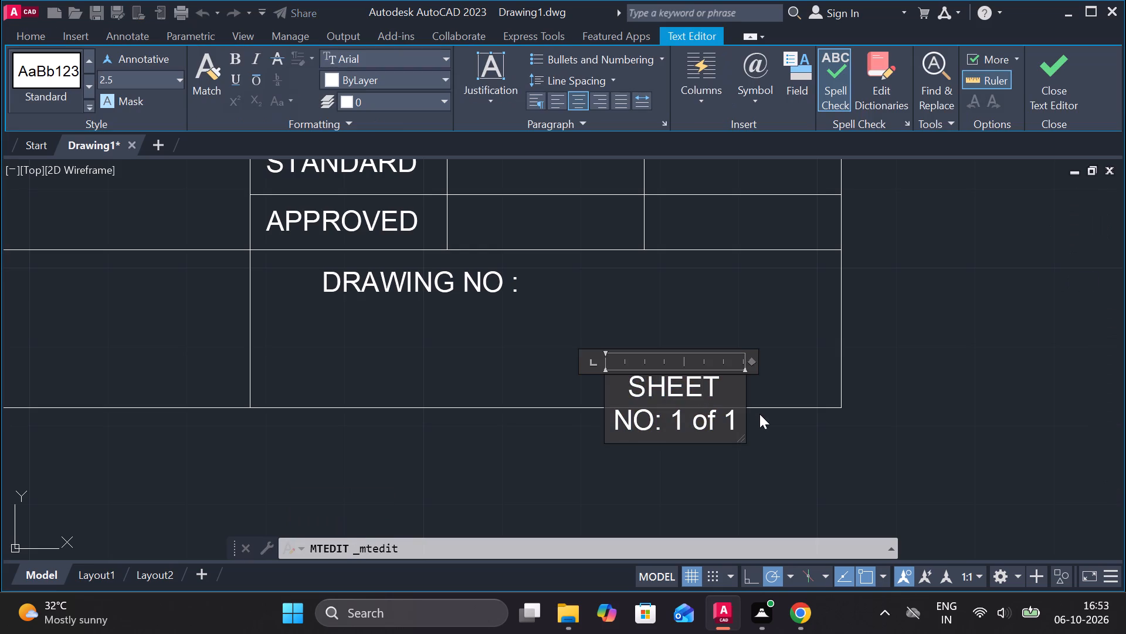
left_click_drag(745, 396, 828, 378)
left_click(1084, 69)
left_click(1060, 75)
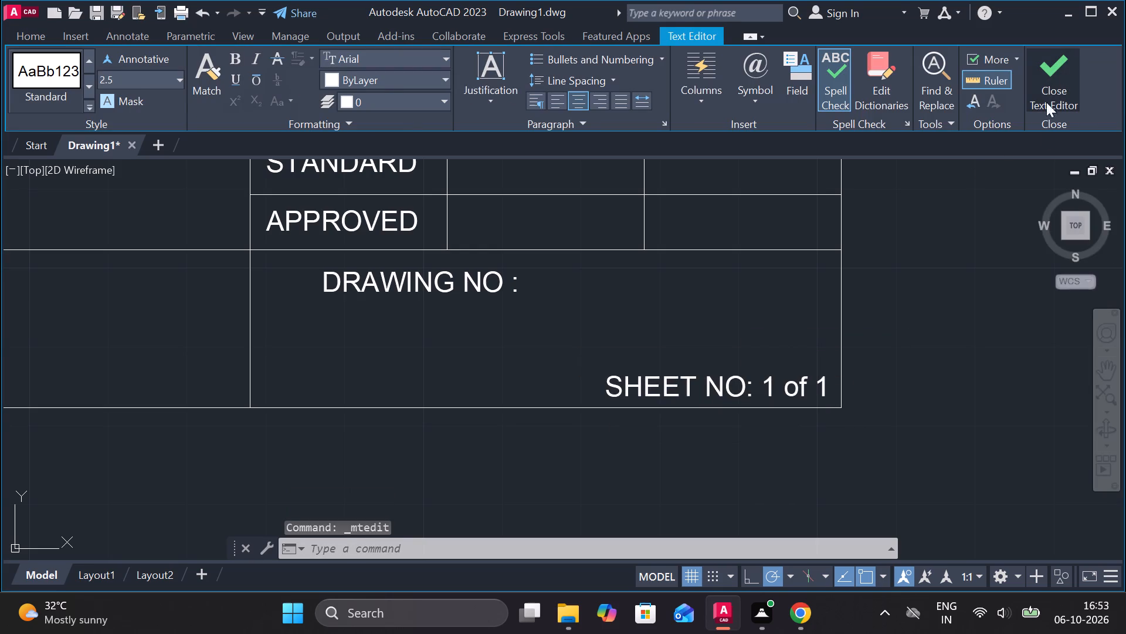
Draw a horizontal line across the narrow bottom-left title block cell from its divider's midpoint, splitting the cell into two rows.
scroll(951, 353, "down", 2)
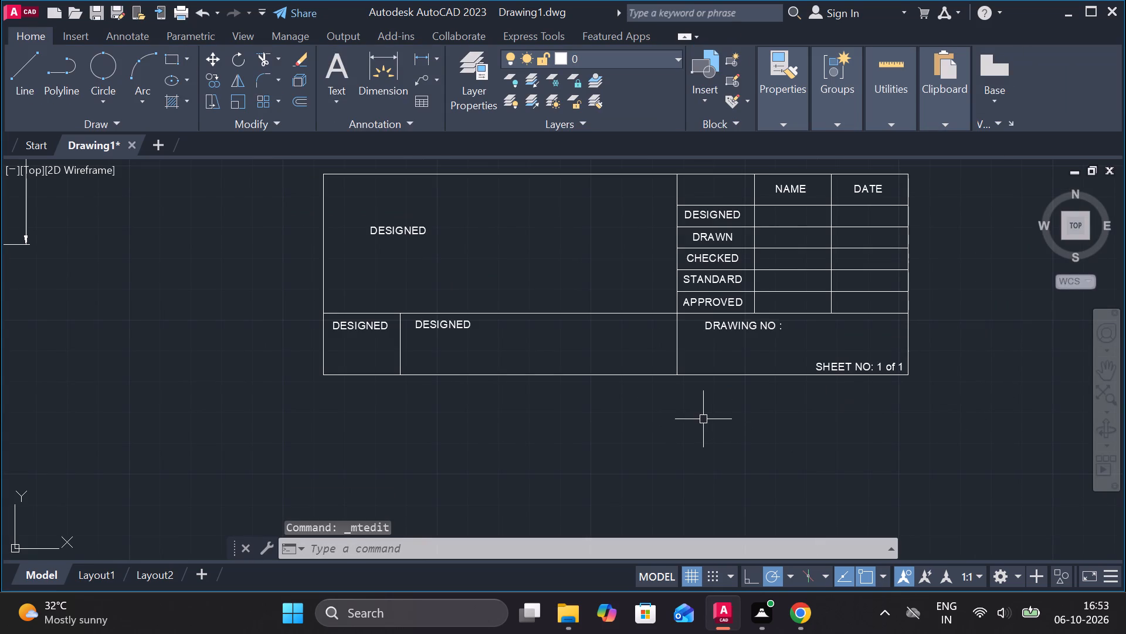
middle_click_drag(705, 416, 808, 491)
scroll(496, 403, "up", 2)
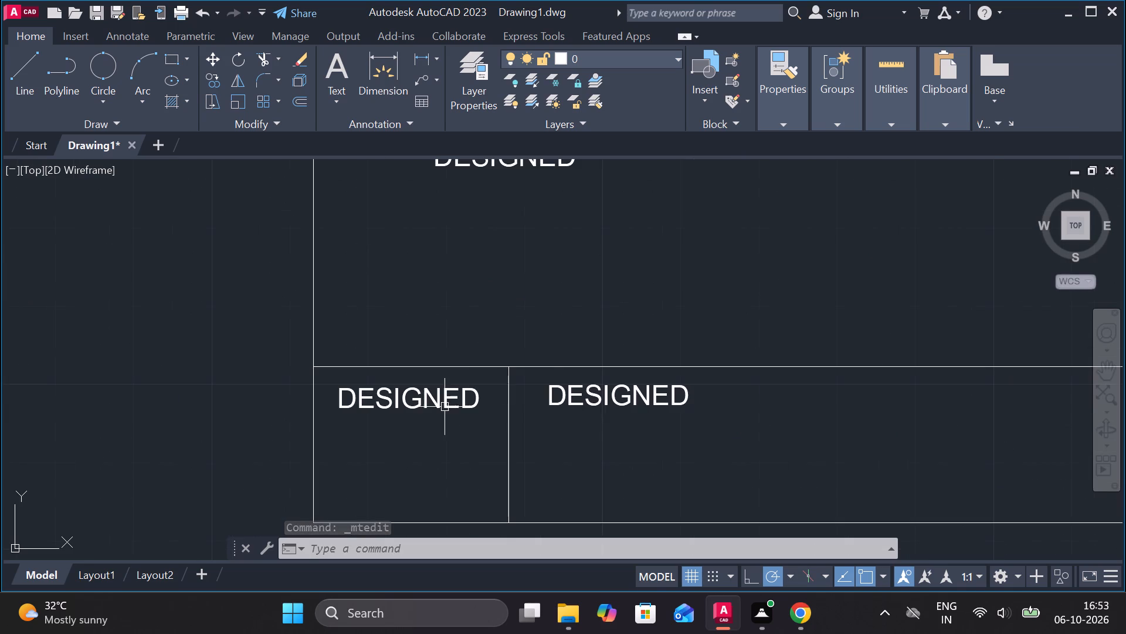
key("l")
key("Return")
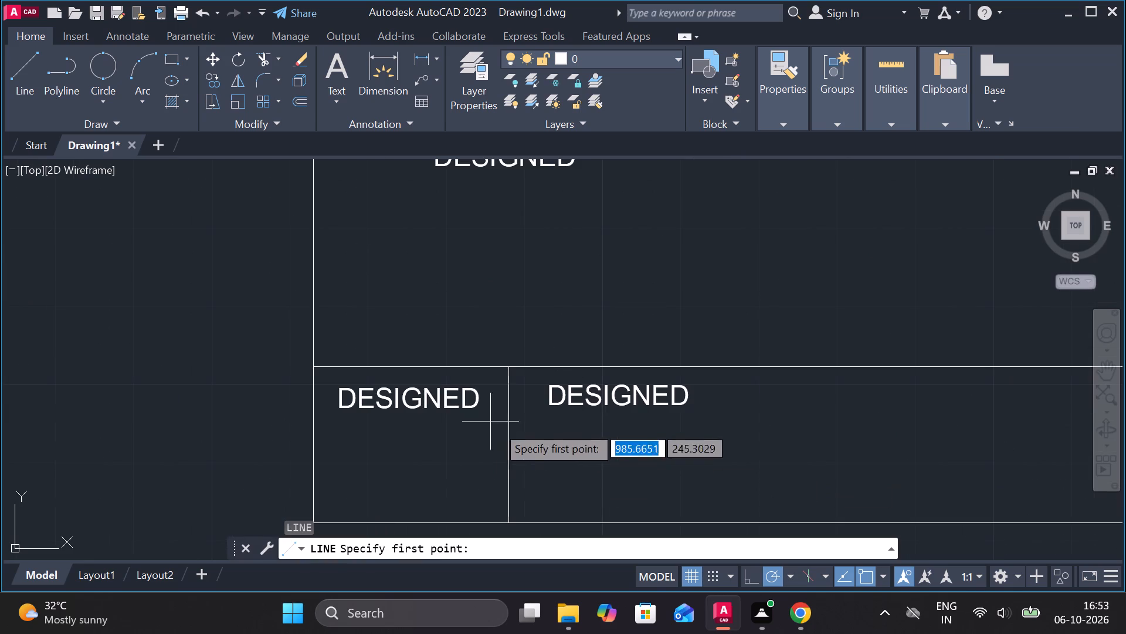
left_click(507, 444)
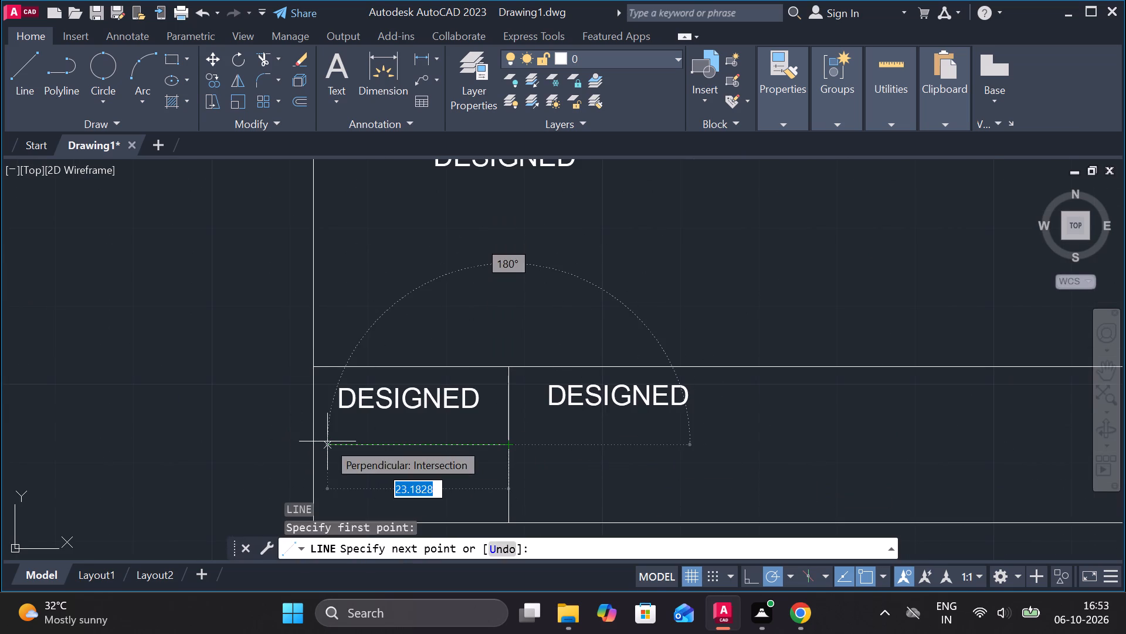
left_click(314, 441)
key("Escape")
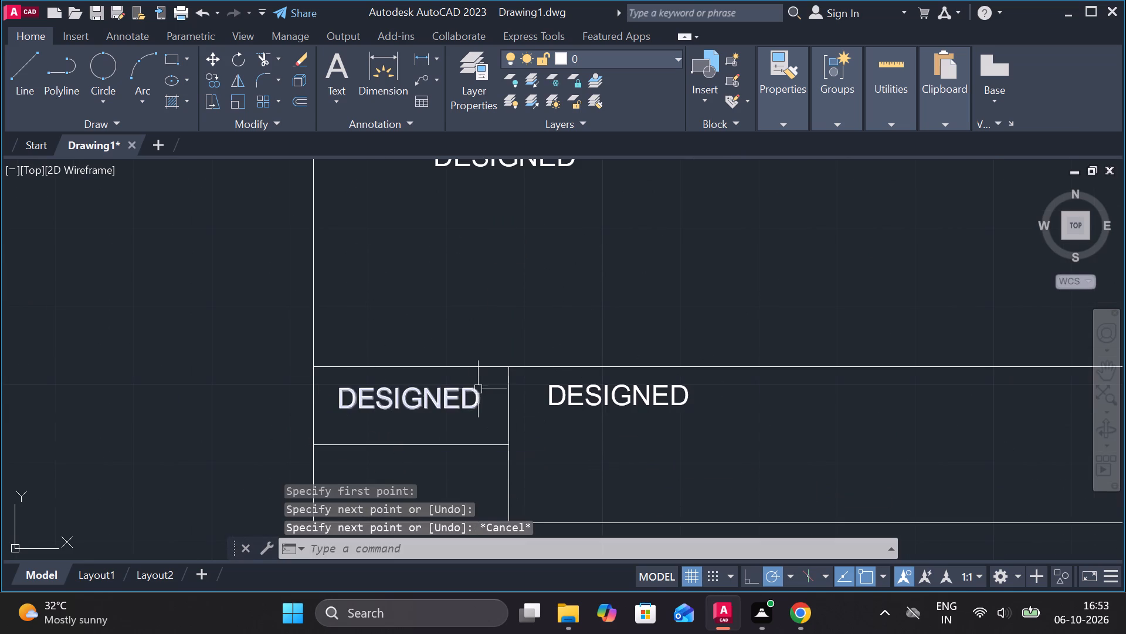
Change the DESIGNED label in the narrow cell's upper row to SCALE 1:2, centre-aligned, and close the text editor.
double_click(474, 394)
key("BackSpace")
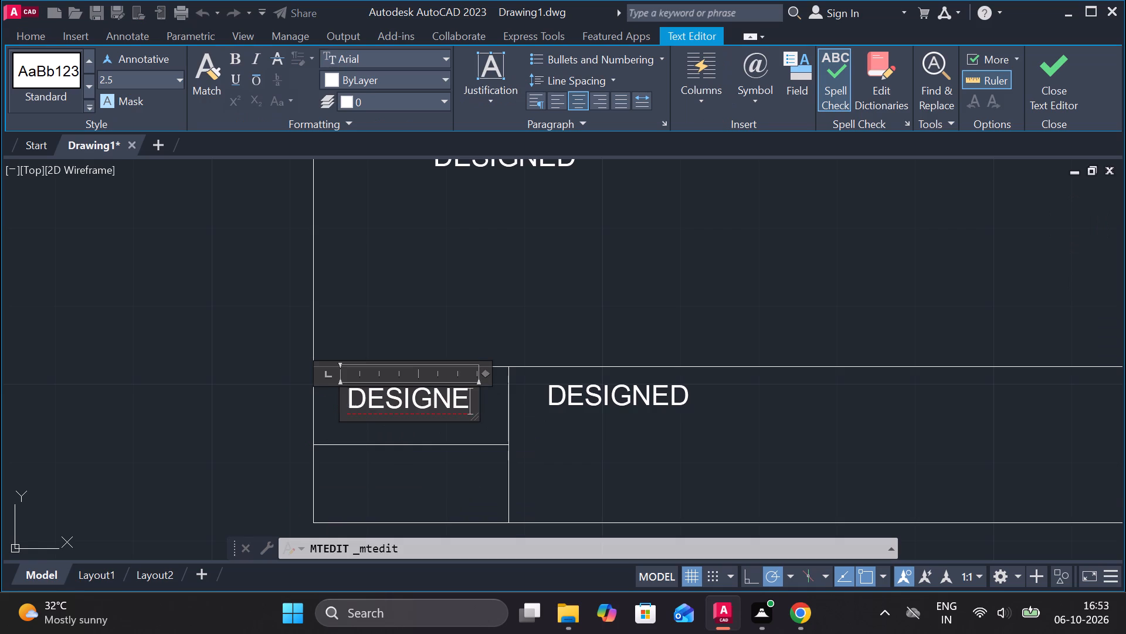
key("BackSpace")
key("BackSpace")
key("BackSpace")
key("BackSpace")
key("BackSpace")
key("BackSpace")
key("BackSpace")
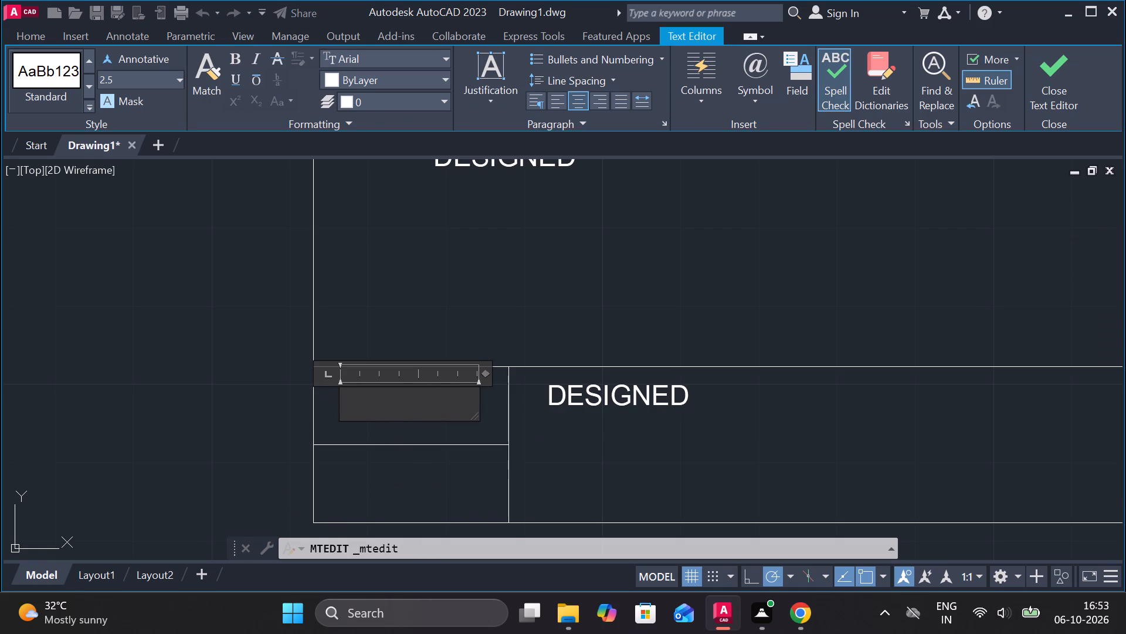
type("scal")
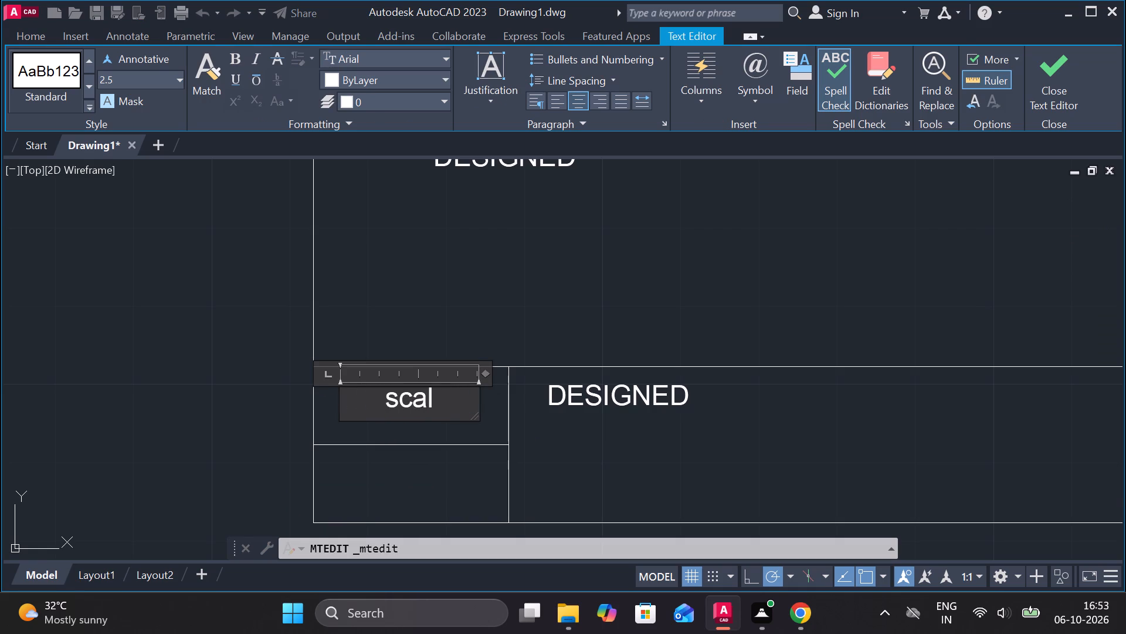
key("BackSpace")
key("BackSpace")
key("BackSpace")
key("BackSpace")
key("Tab")
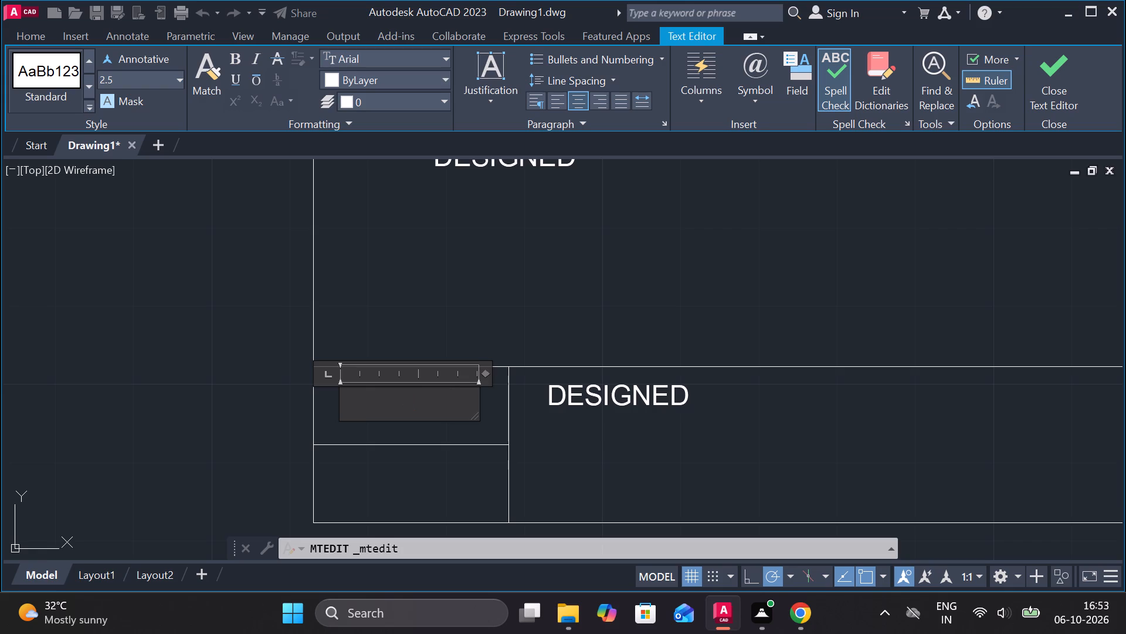
key("BackSpace")
key("BackSpace")
left_click(583, 100)
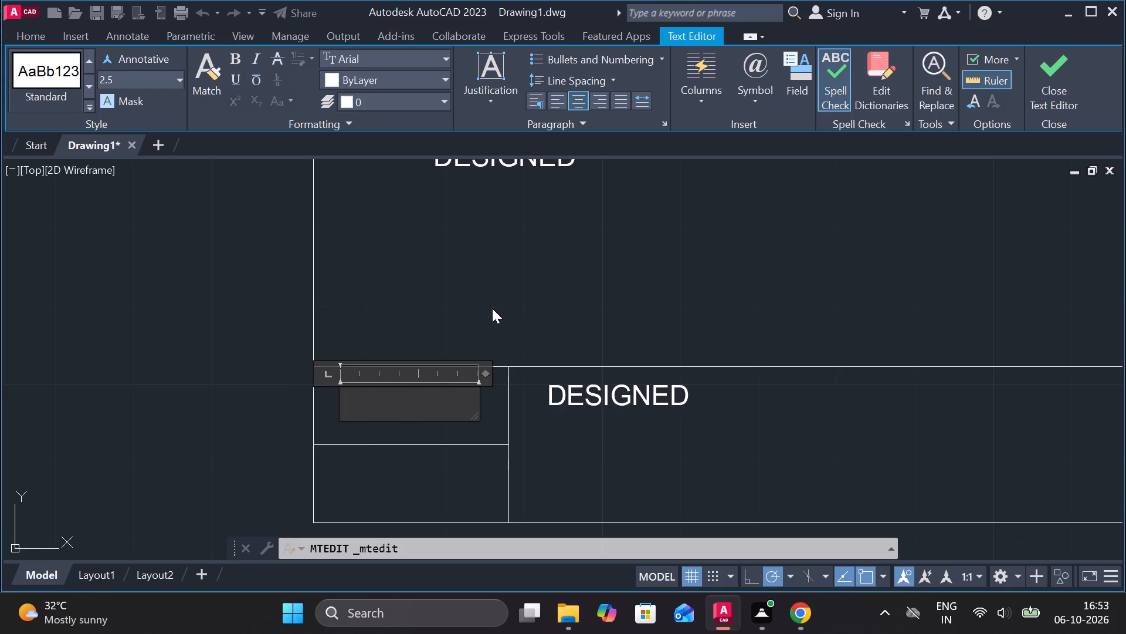
key("s")
type("CA")
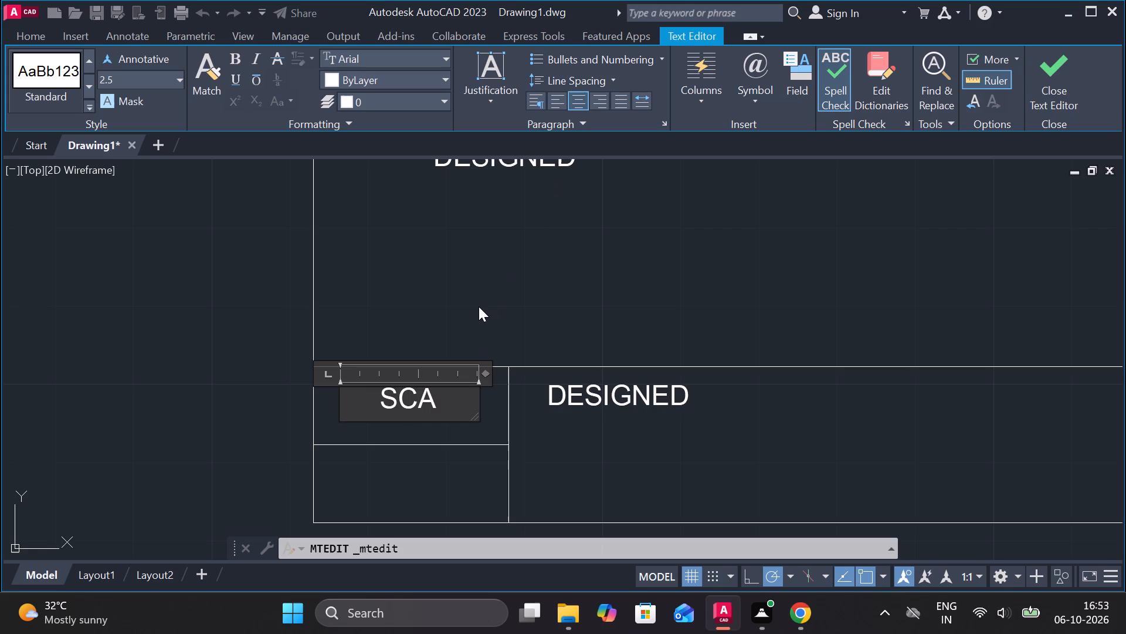
type("LE")
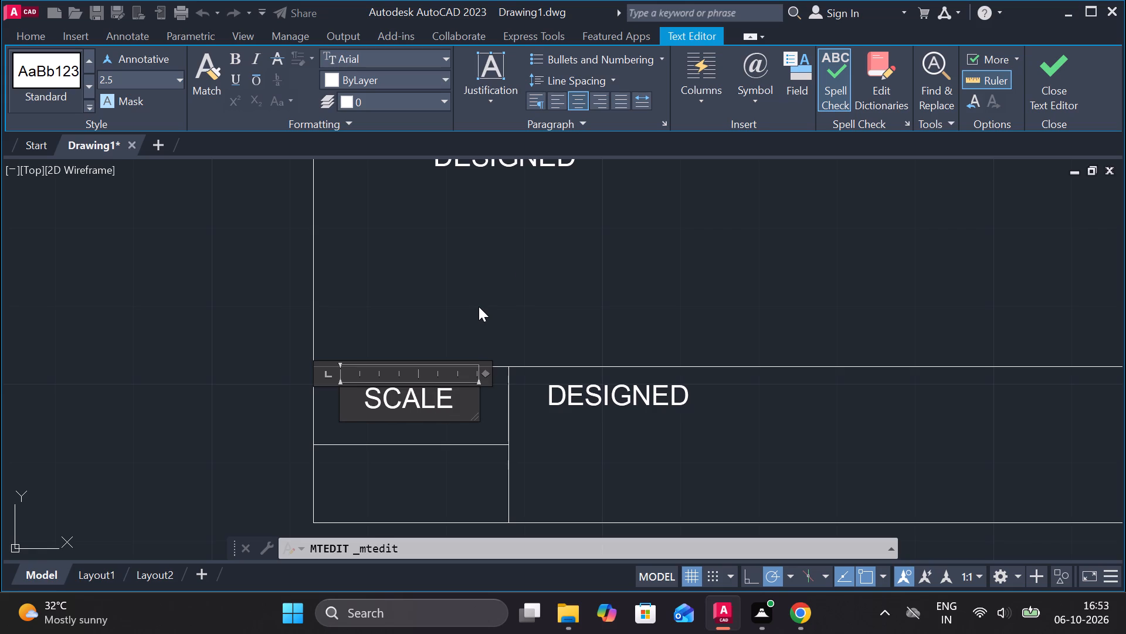
key("space")
type("1")
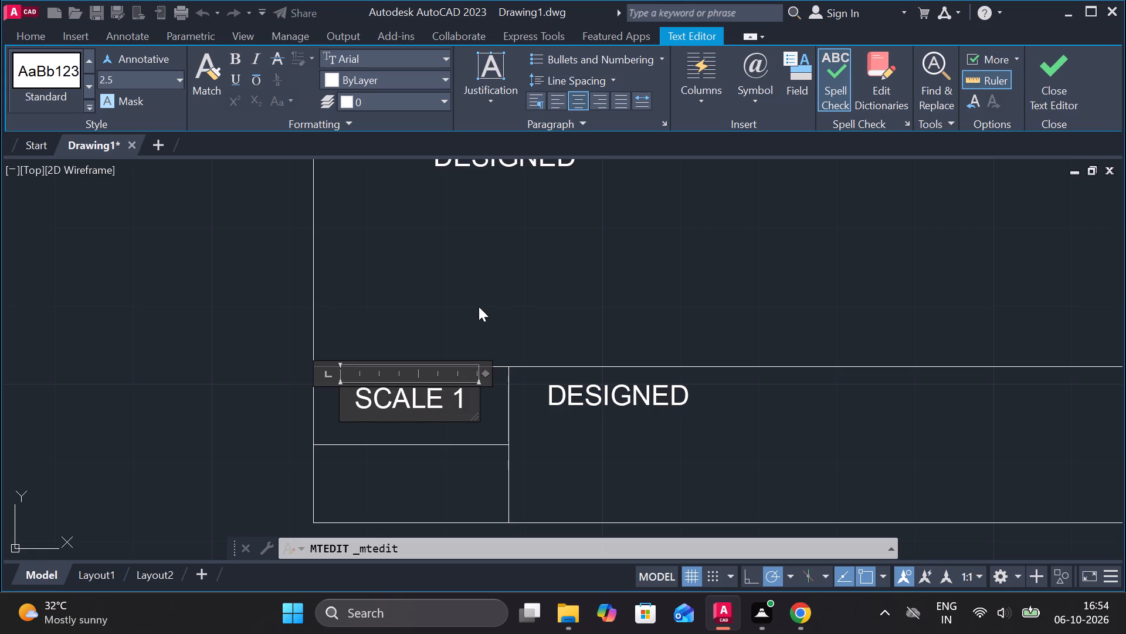
key("shift+colon")
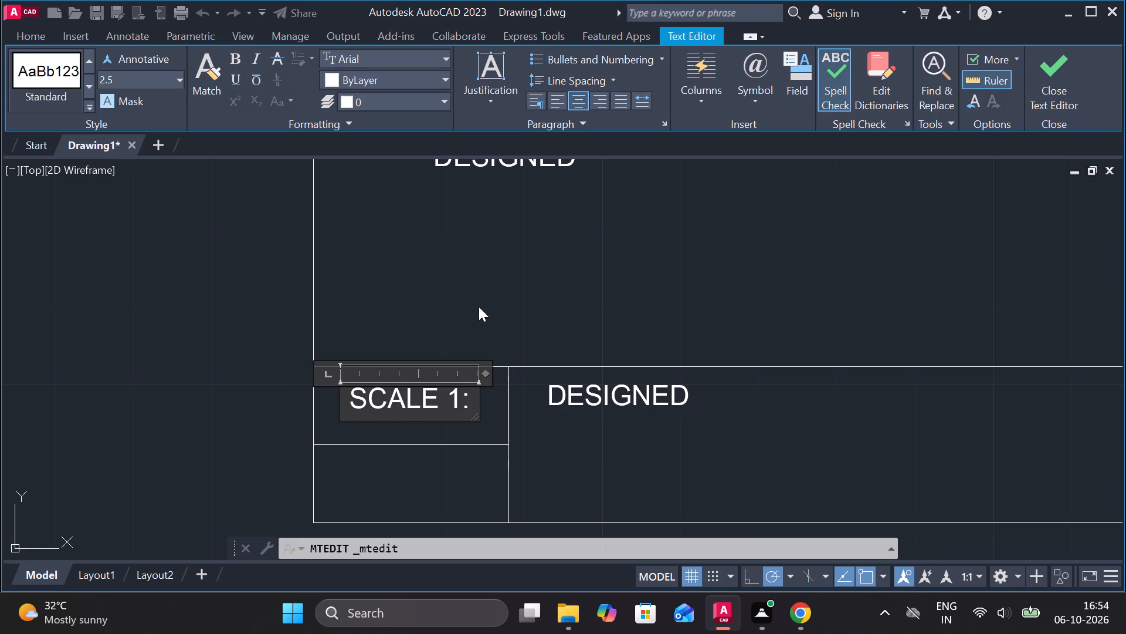
key("2")
left_click(1046, 67)
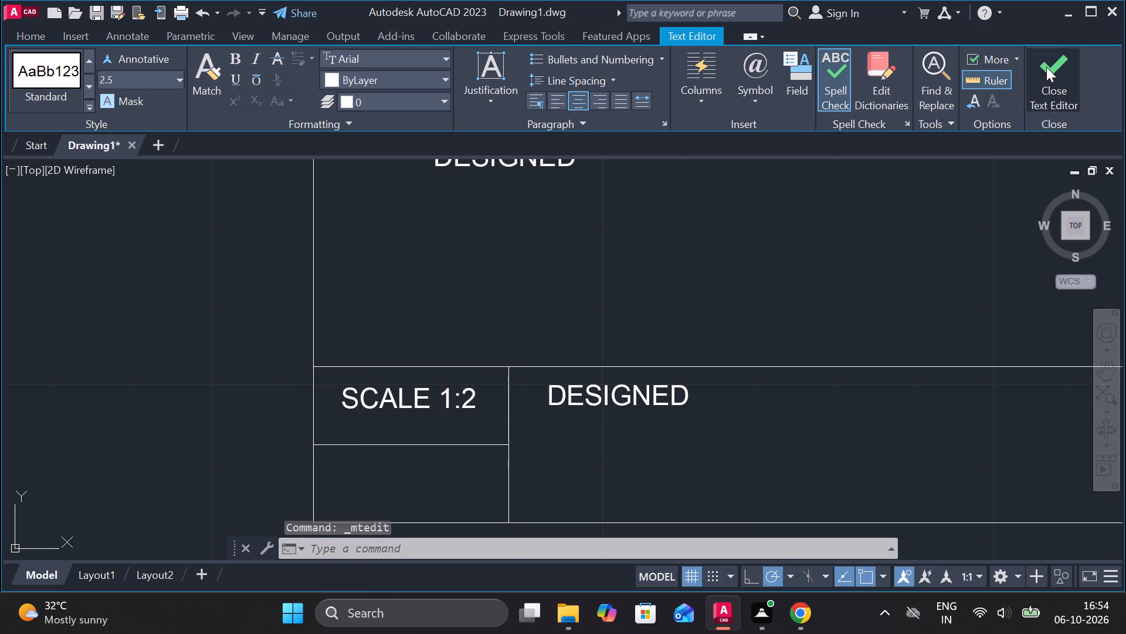
Change the DESIGNED label in the cell beside SCALE 1:2 to TITLE and close the text editor.
scroll(532, 397, "down", 1)
scroll(598, 457, "up", 1)
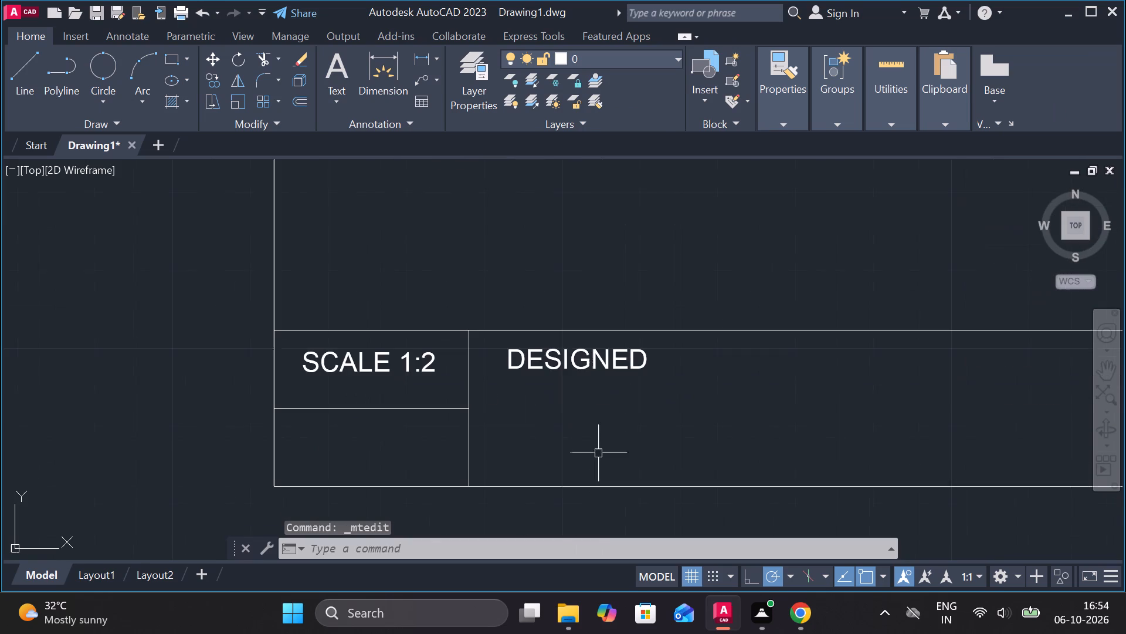
double_click(563, 350)
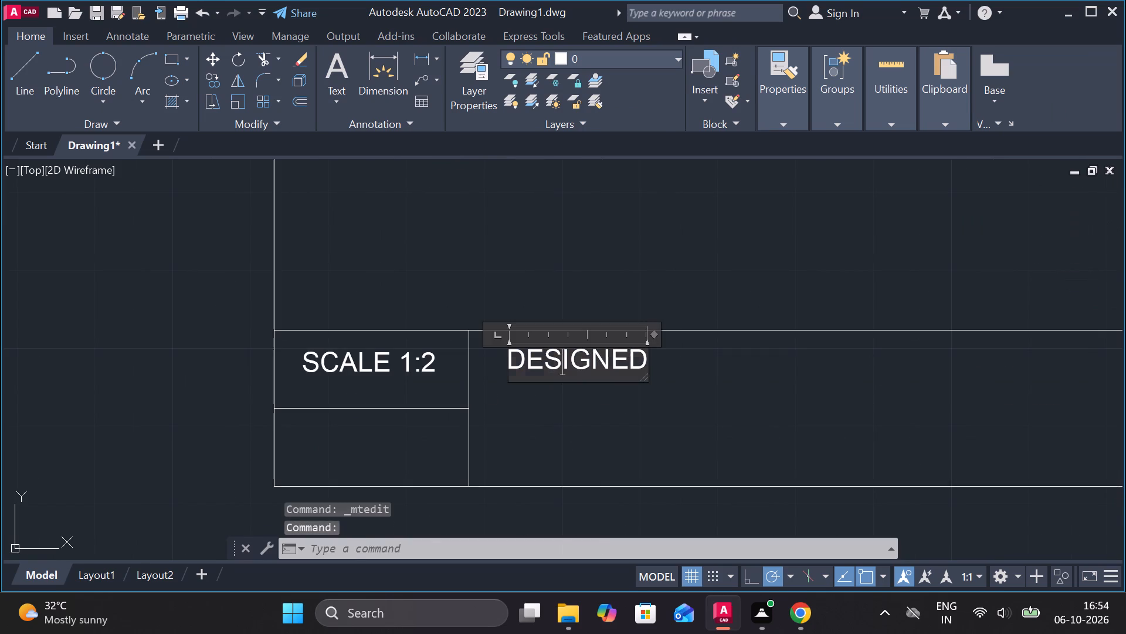
key("Right")
key("Right")
key("Right")
key("Right")
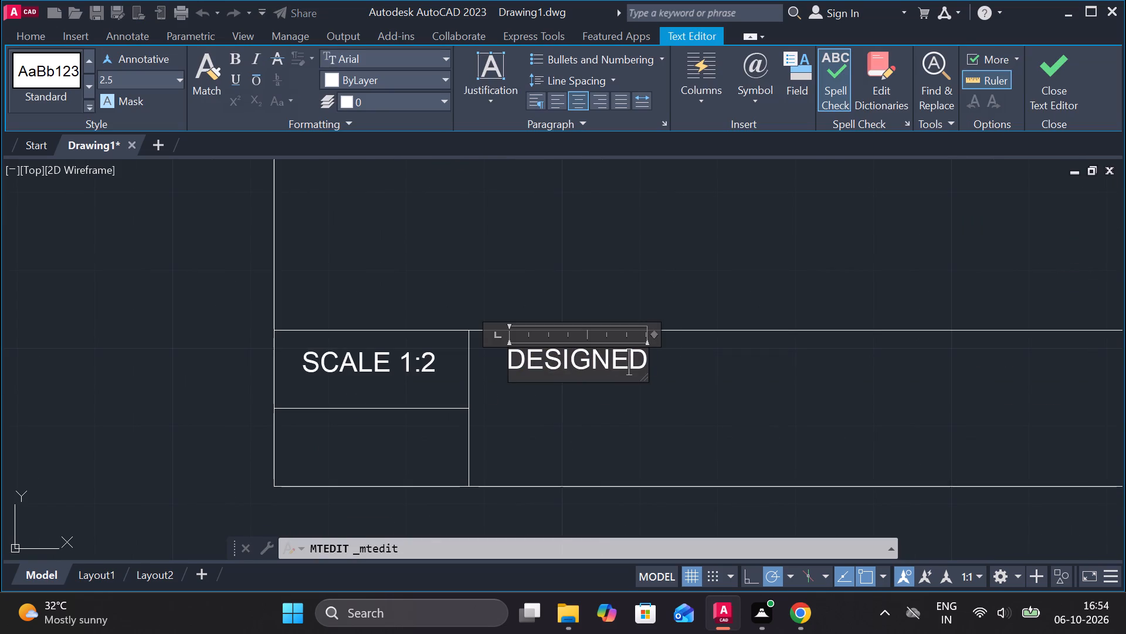
key("Right")
key("BackSpace")
key("BackSpace")
key("BackSpace")
key("BackSpace")
key("BackSpace")
key("BackSpace")
key("BackSpace")
key("BackSpace")
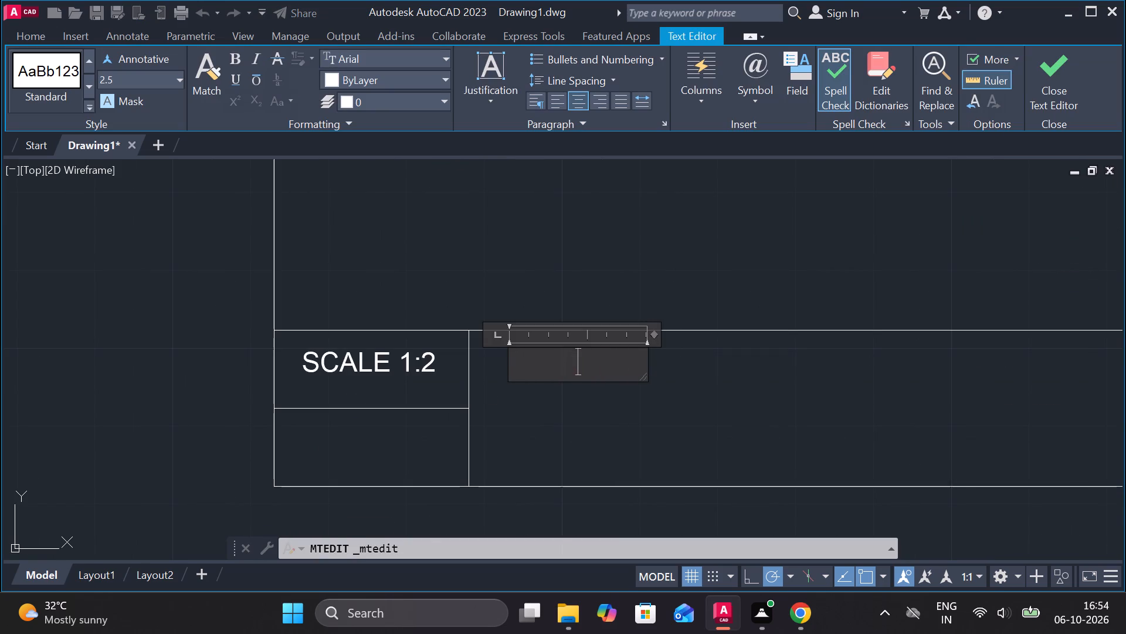
type("TITLE")
left_click(1047, 54)
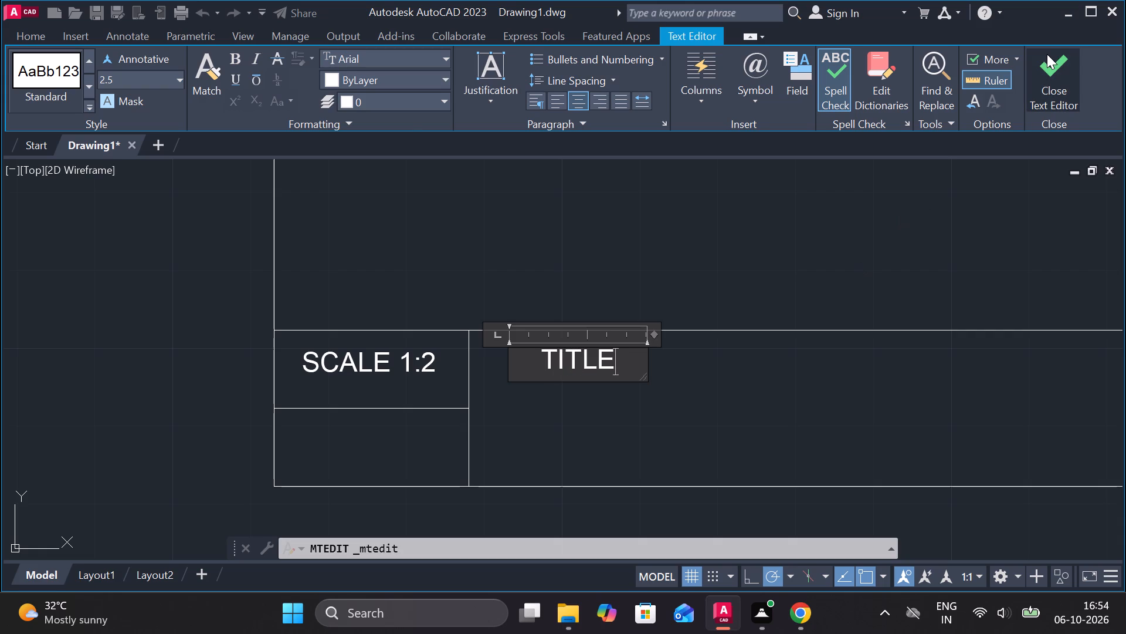
Open the DESIGNED label in the large cell above TITLE for editing, clear its text and set the text height to 3.
scroll(740, 322, "down", 2)
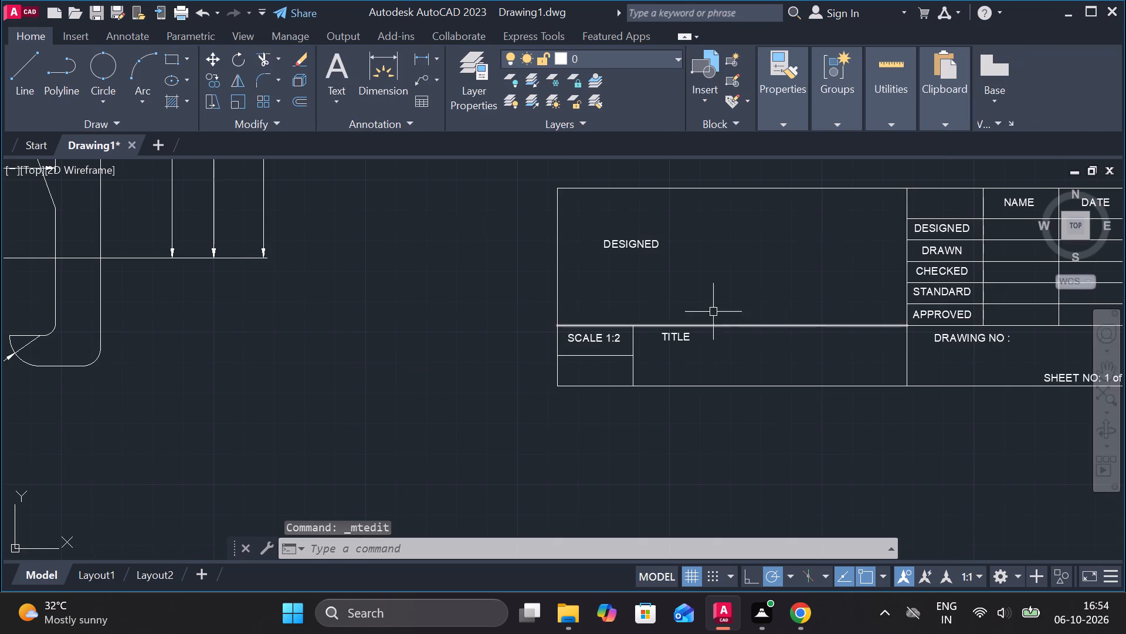
scroll(681, 349, "up", 1)
scroll(717, 285, "down", 1)
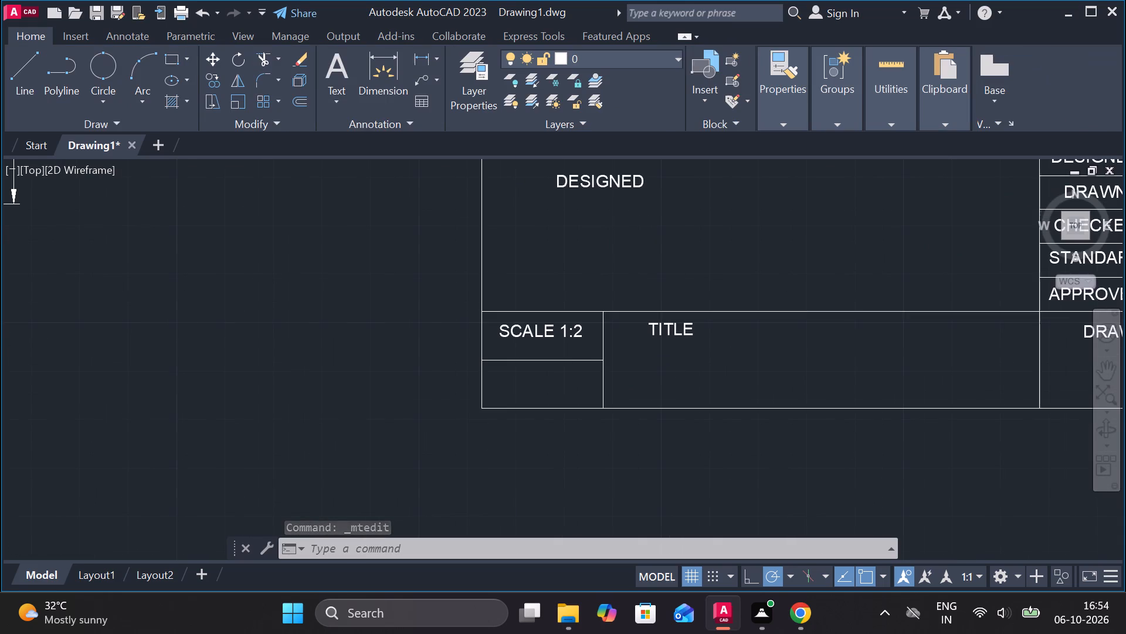
middle_click_drag(747, 293, 805, 424)
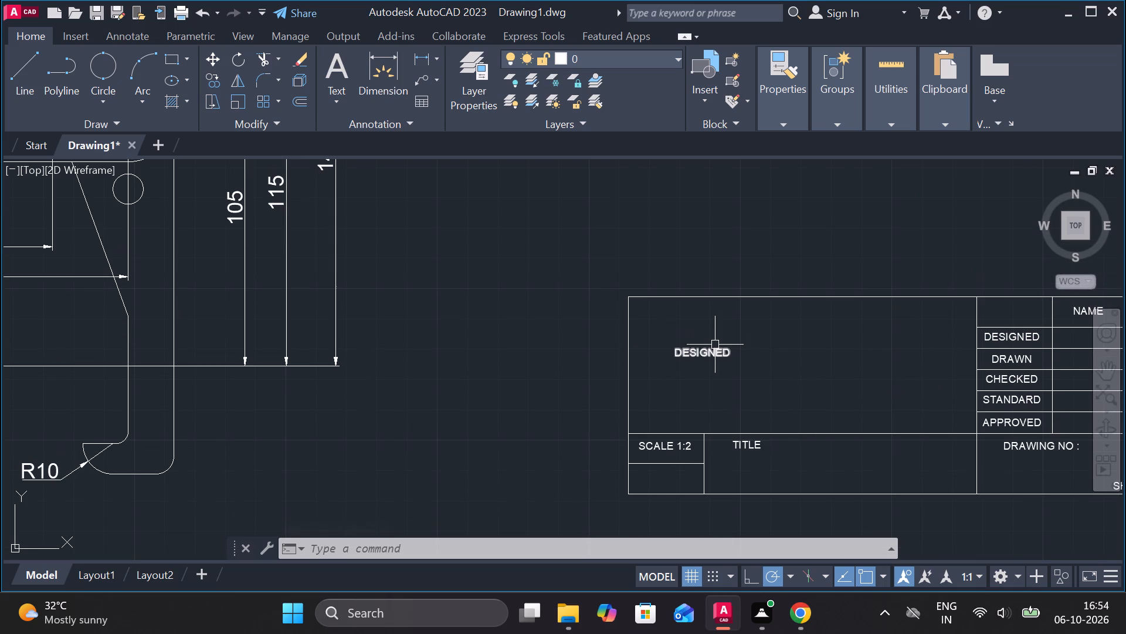
double_click(706, 358)
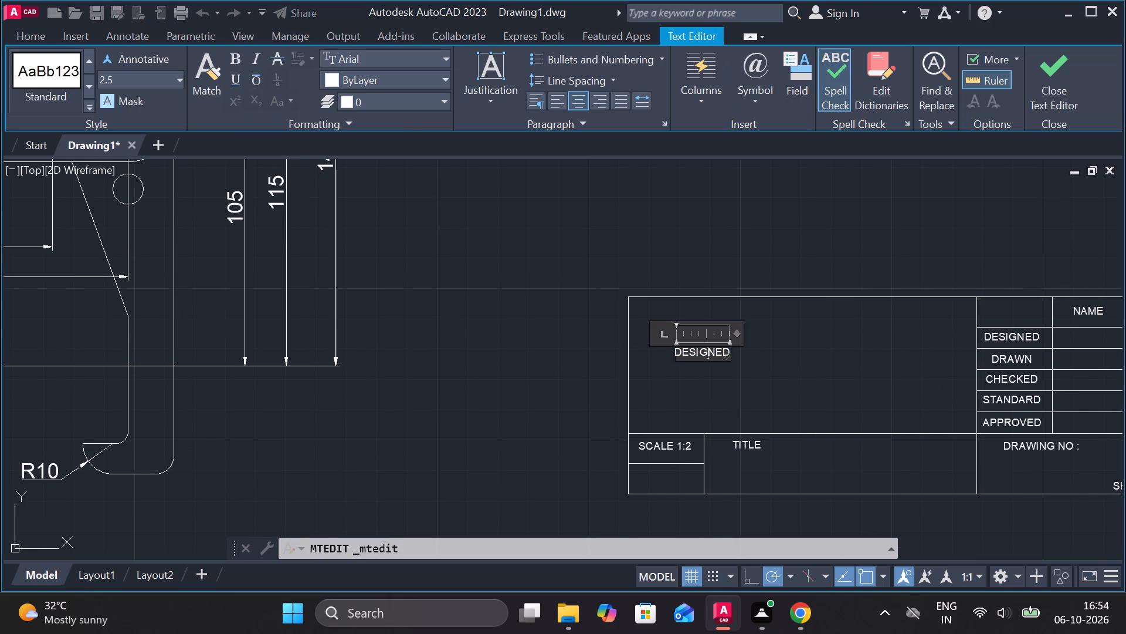
key("Right")
key("Right")
key("Right")
key("Right")
key("BackSpace")
key("BackSpace")
key("BackSpace")
key("BackSpace")
key("BackSpace")
key("BackSpace")
key("BackSpace")
key("BackSpace")
left_click(185, 80)
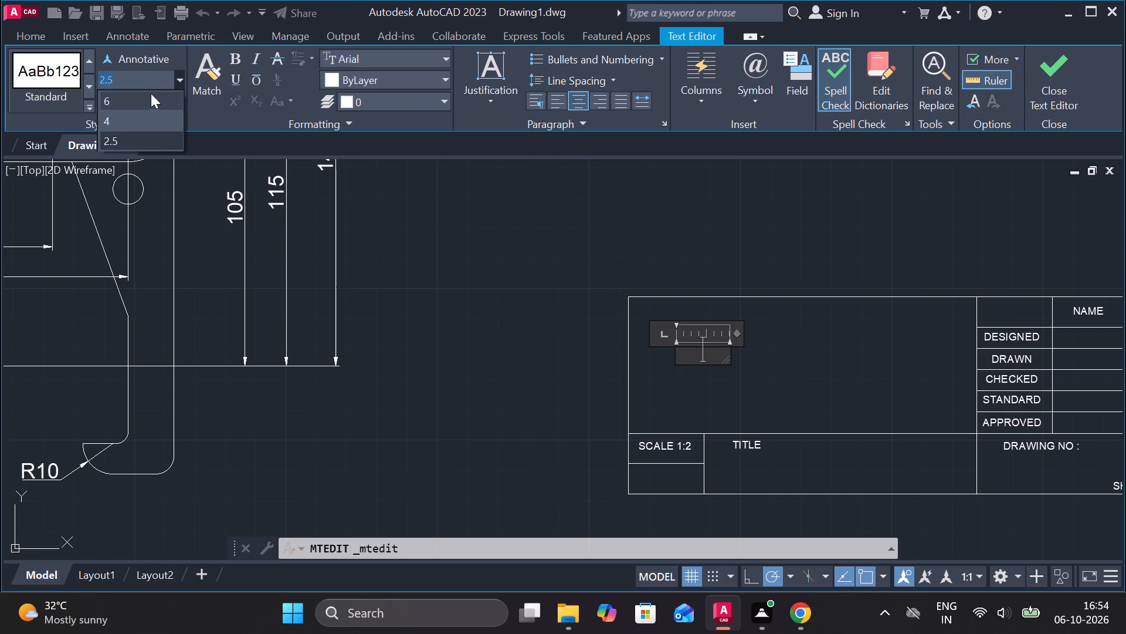
left_click(145, 82)
left_click_drag(145, 82, 84, 81)
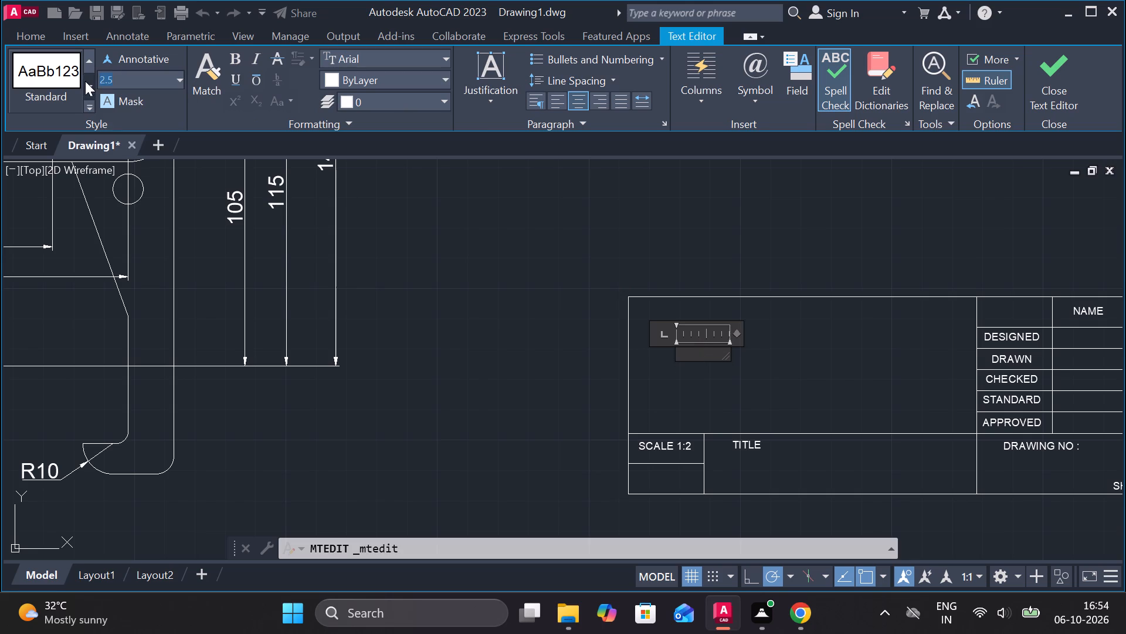
key("3")
key("Return")
Enter CLAMP OR BRACKET ASSEMBLY WITH A CENTRAL TIGHTENING MECHANISM as the text of the cleared label.
key("c")
type("LA")
type("MO")
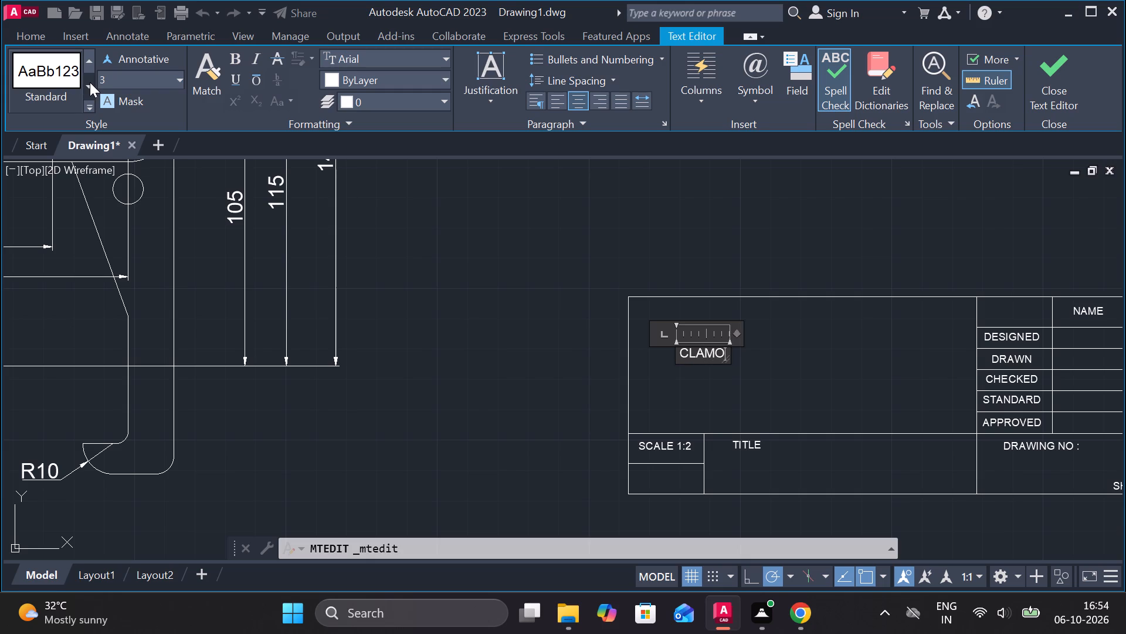
key("BackSpace")
type("P OR")
key("space")
type("BRACKET ASSE")
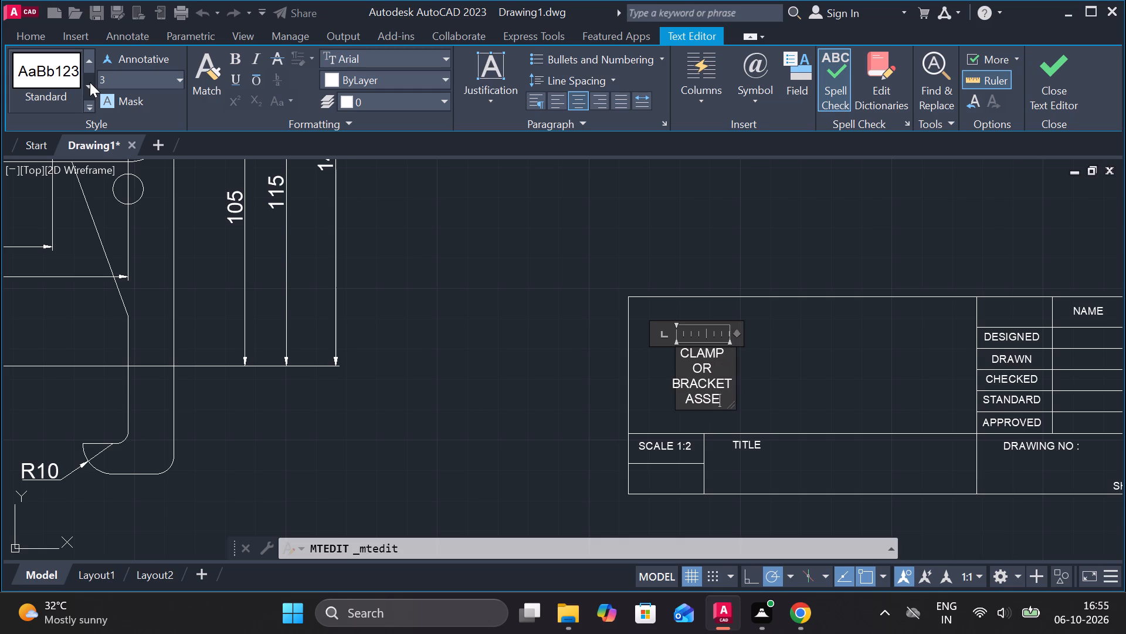
key("m")
type("BLY")
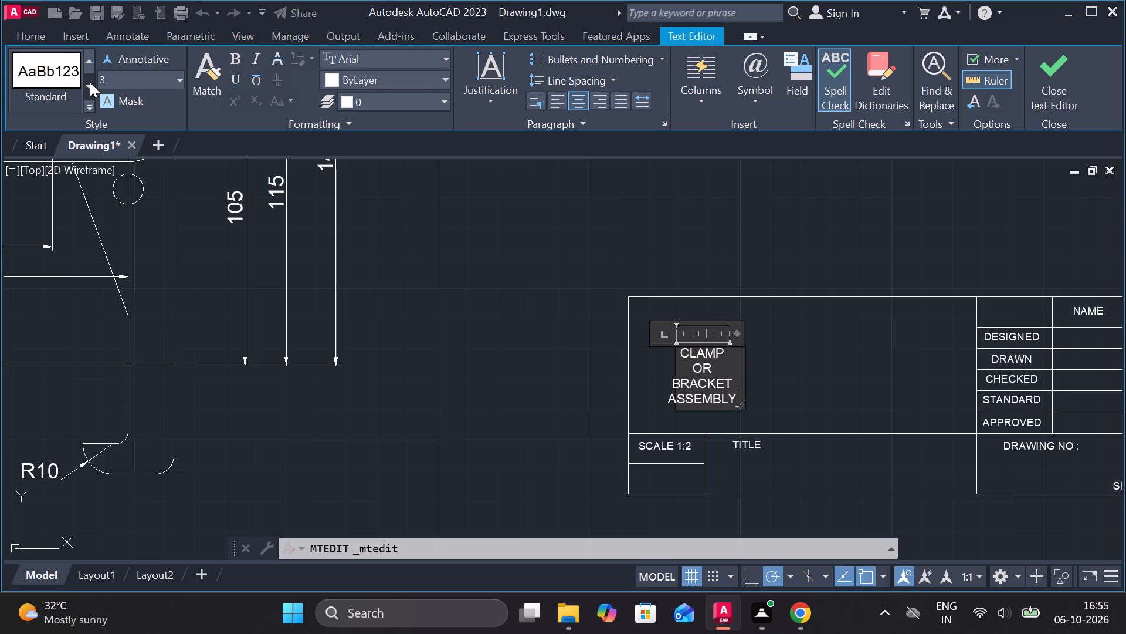
key("space")
type("WITH")
key("space")
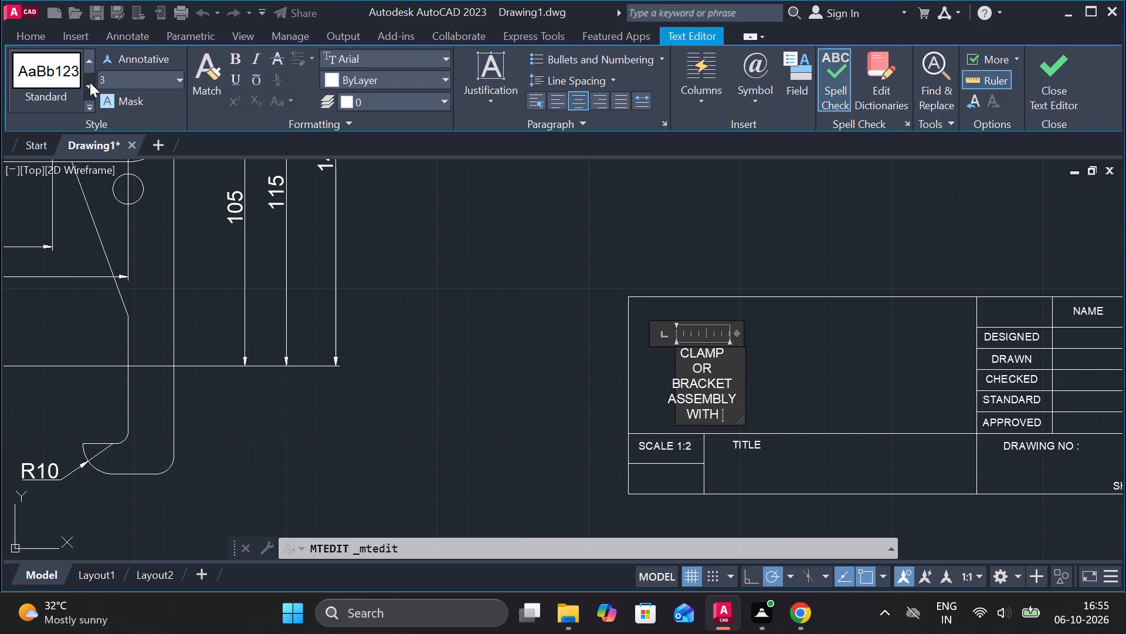
type("A")
key("space")
type("CENTRAL")
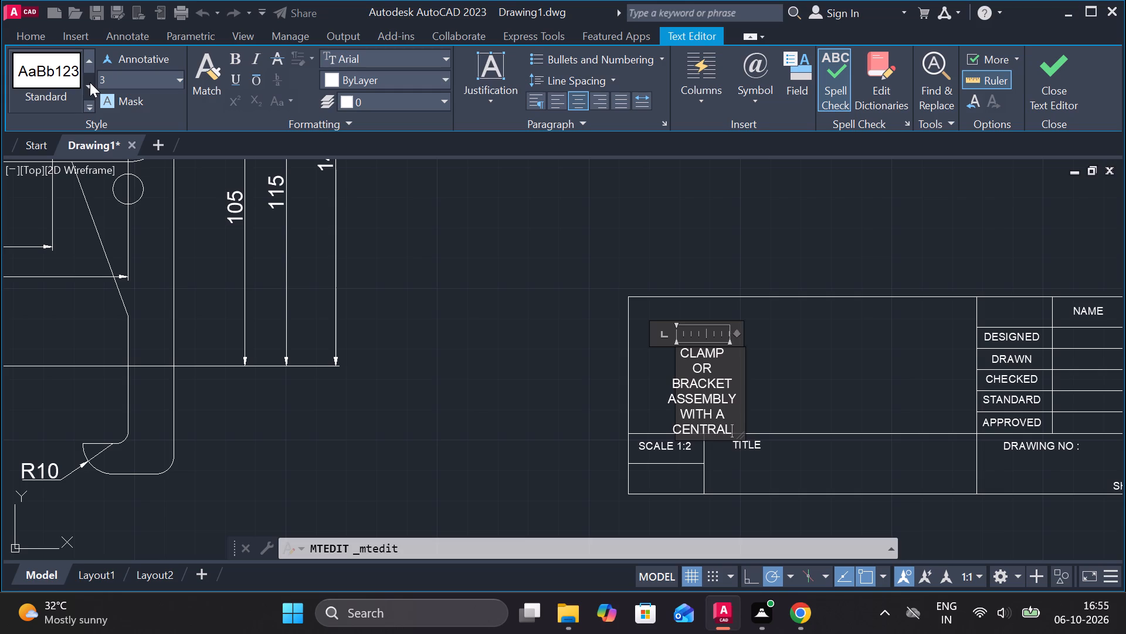
key("space")
type("TI")
type("GHT")
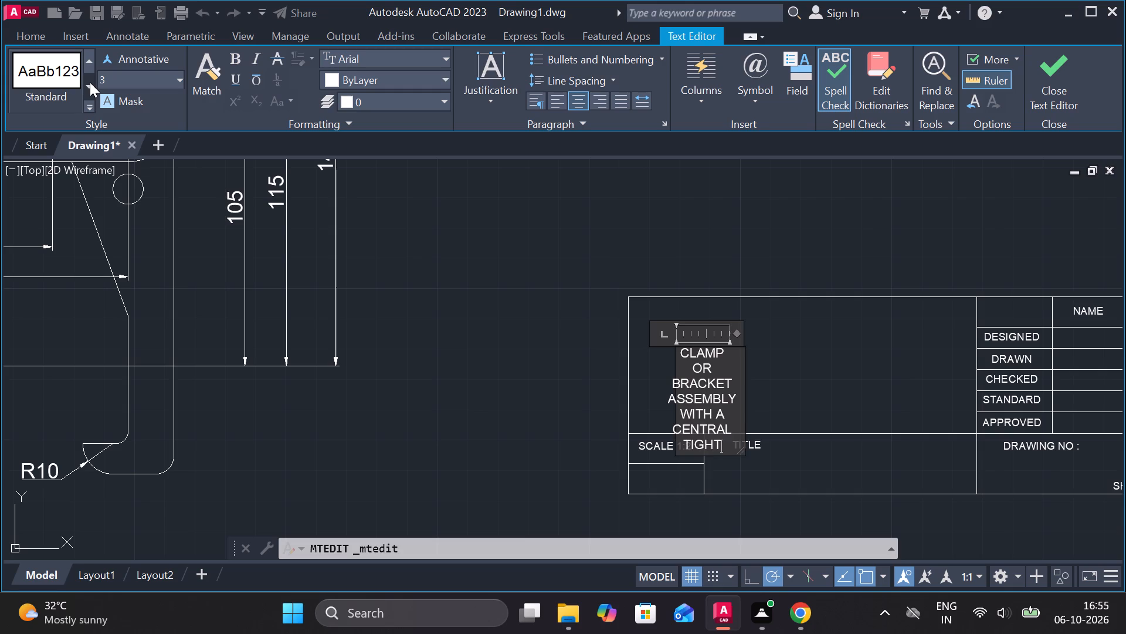
type("ENING")
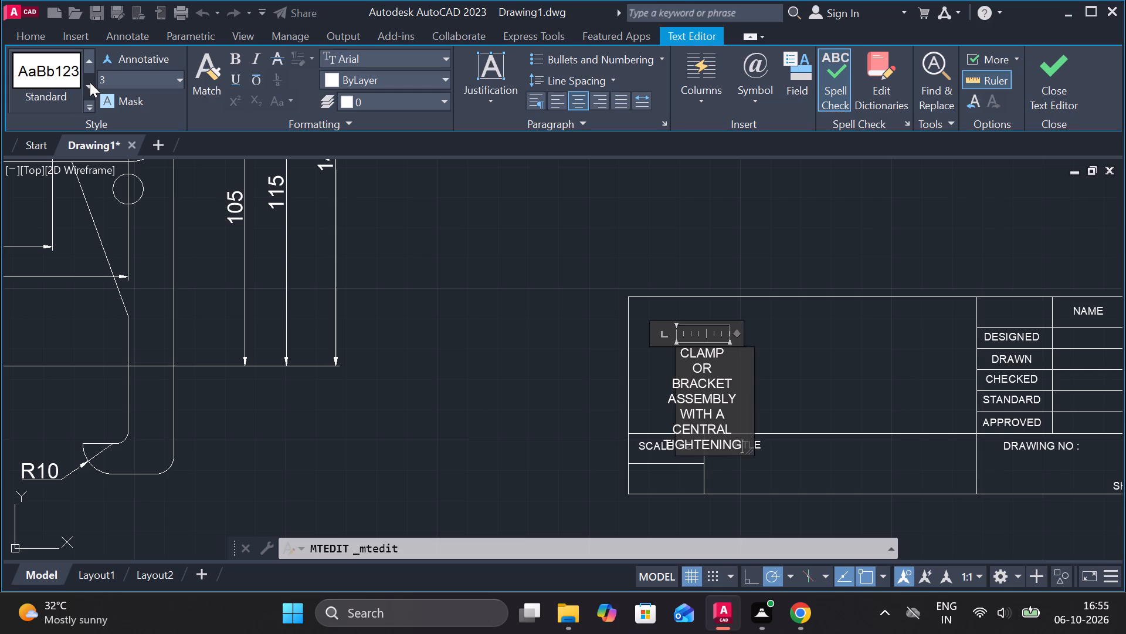
key("space")
type("MECHANIS")
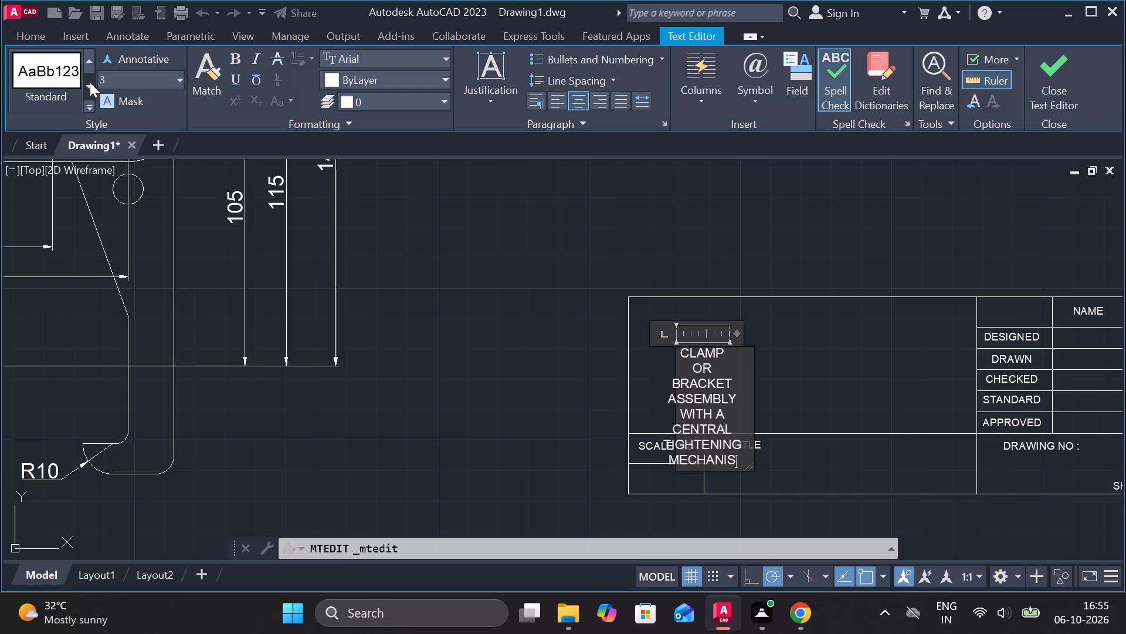
key("m")
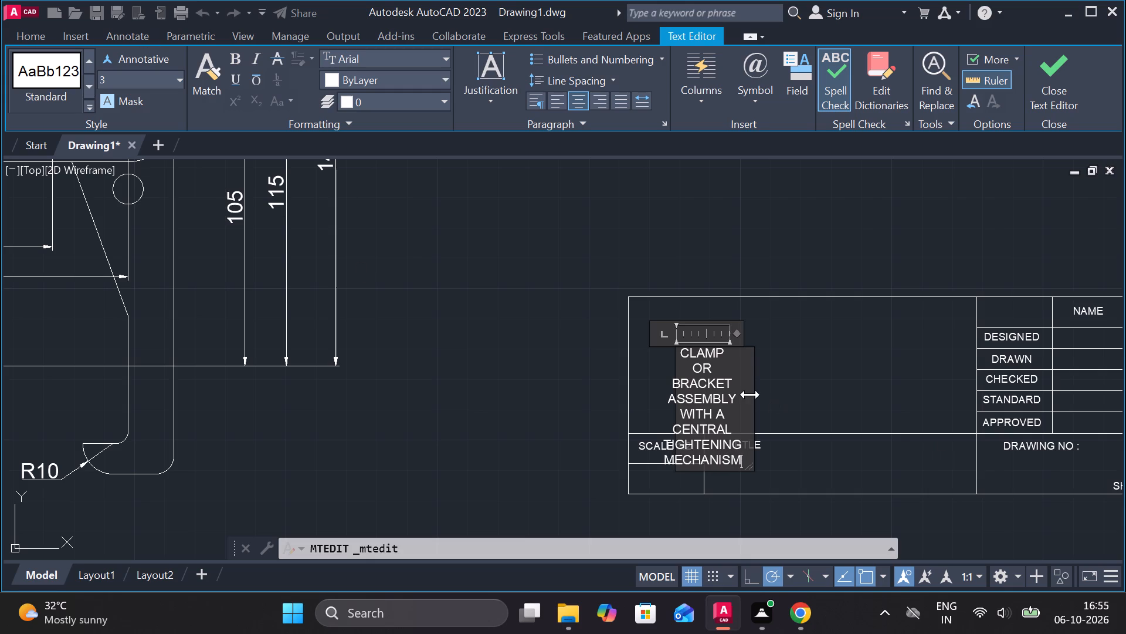
Widen the drawing name's text box so the name wraps onto two lines, and close the text editor.
left_click_drag(750, 394, 956, 370)
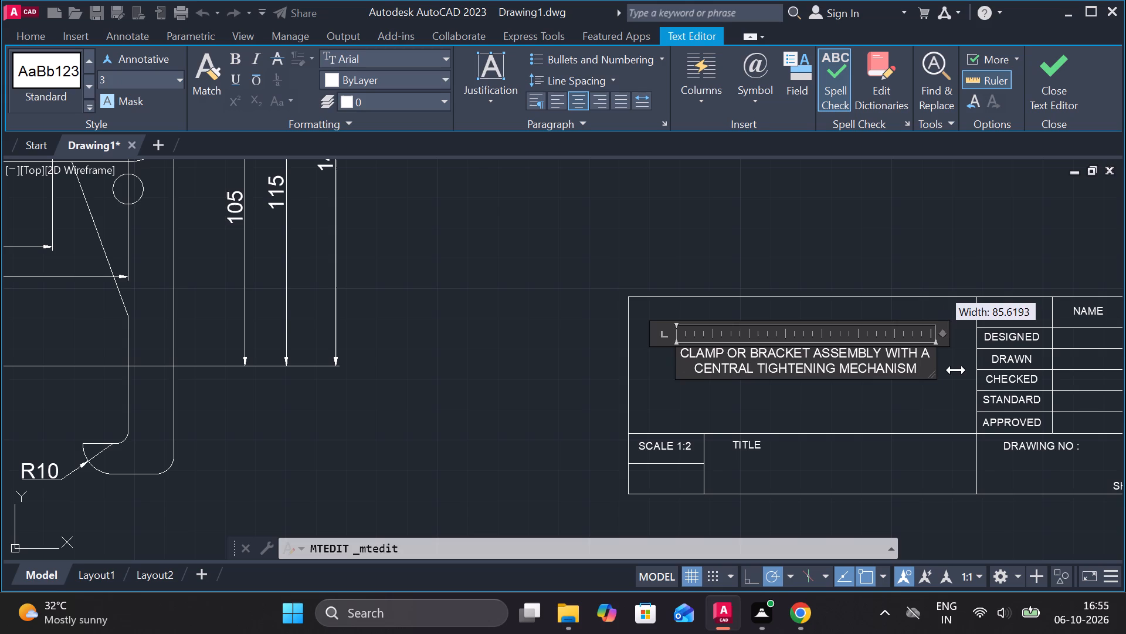
left_click_drag(956, 370, 951, 370)
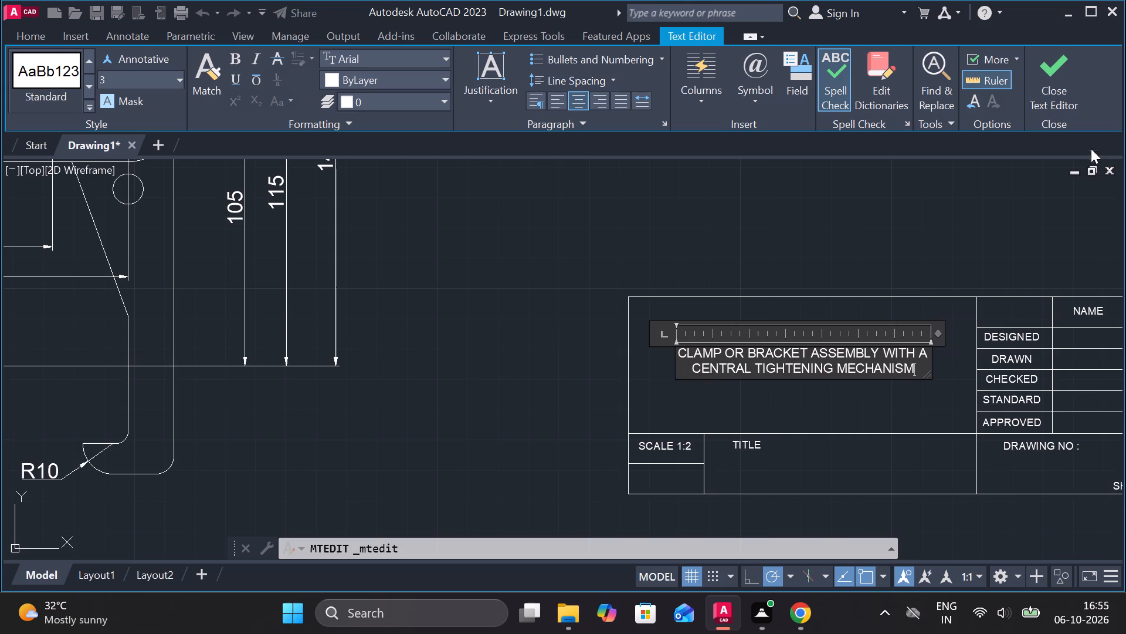
left_click(1046, 89)
Move the two-line drawing name from the large upper cell into the TITLE cell, just below the TITLE label, and deselect it.
middle_click_drag(944, 225, 695, 151)
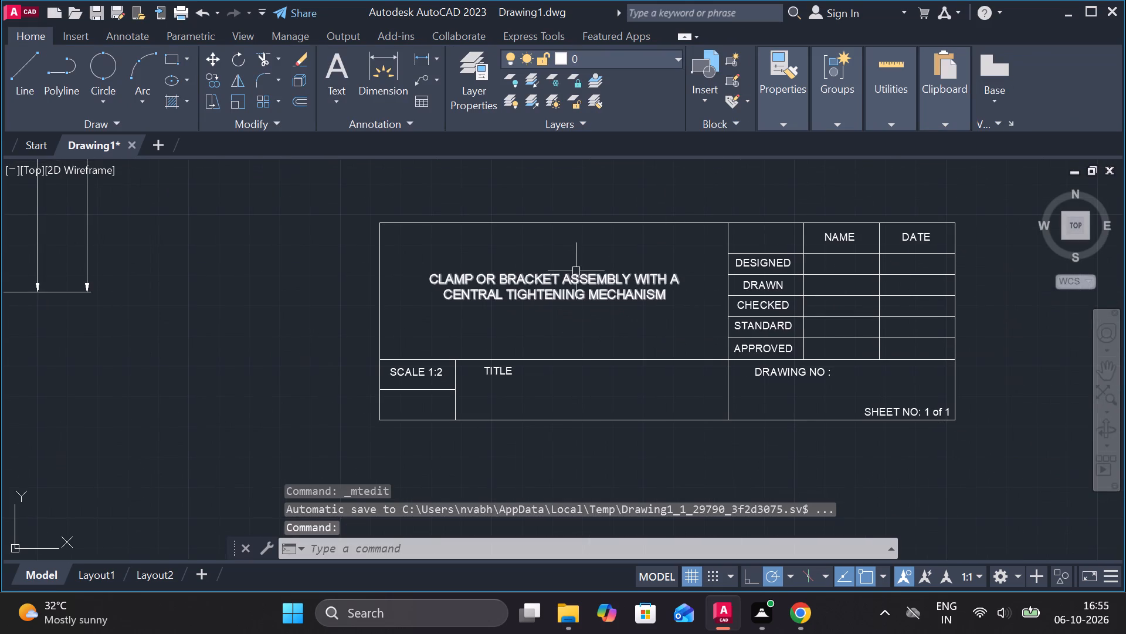
left_click(572, 274)
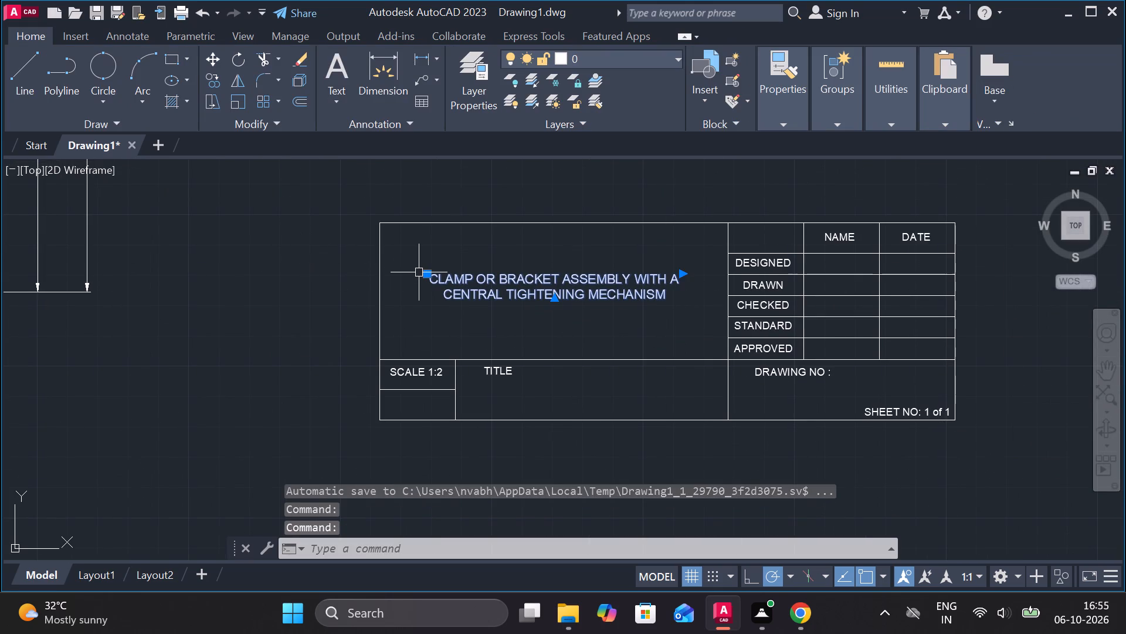
left_click(424, 273)
scroll(497, 397, "up", 1)
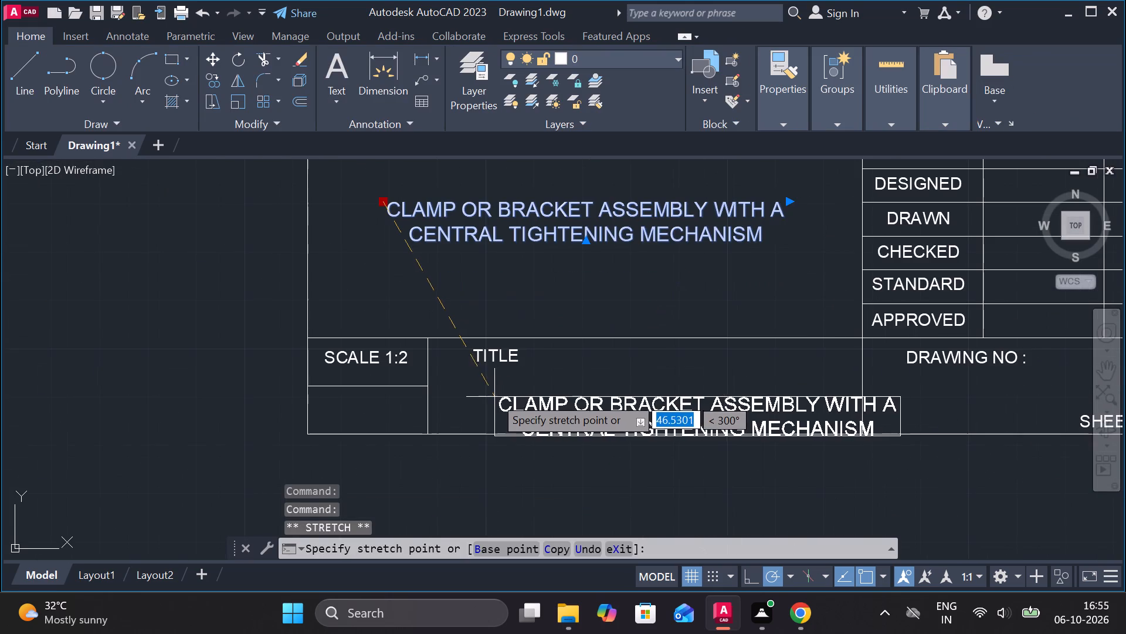
left_click(449, 380)
key("Escape")
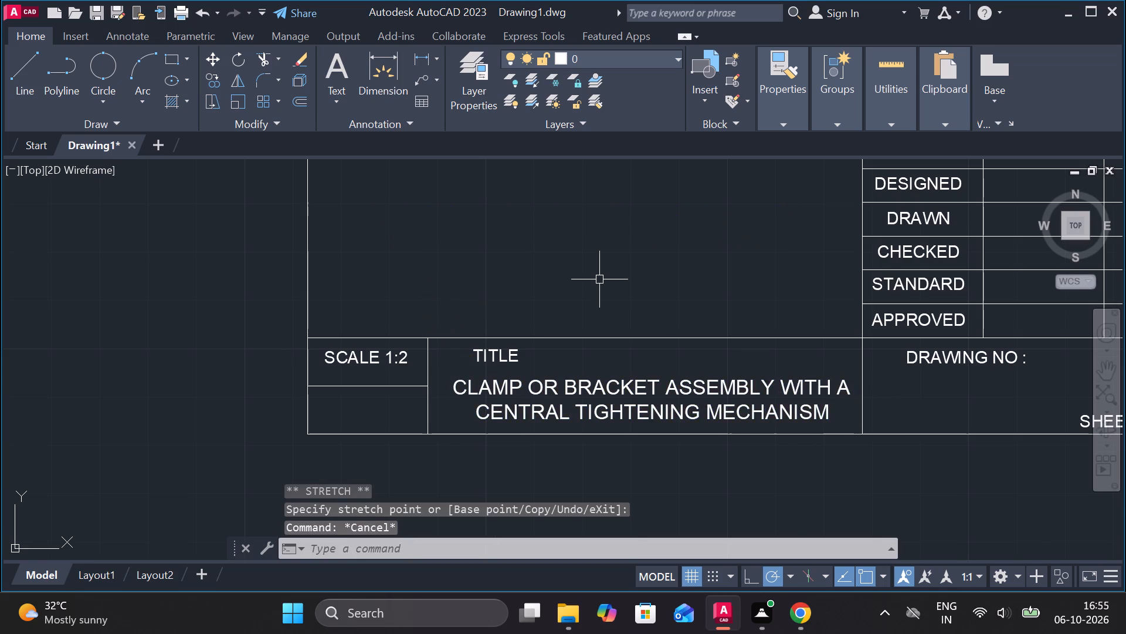
Narrow the TITLE label's text box to fit the word, lining it up with the drawing name's start, and close the text editor.
scroll(599, 279, "down", 1)
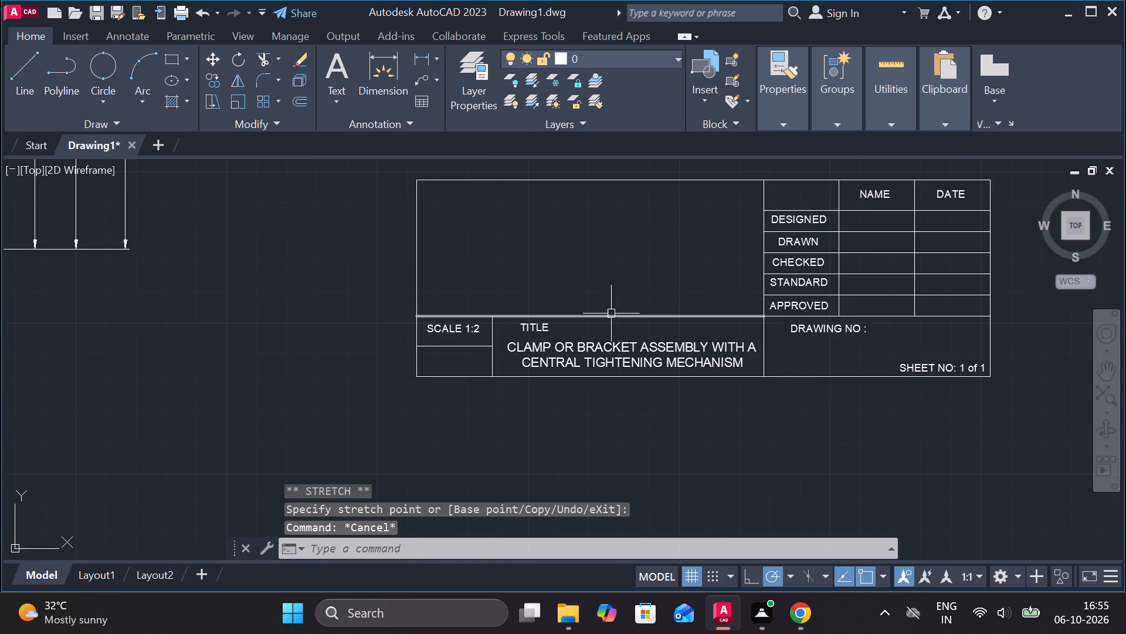
scroll(540, 362, "up", 1)
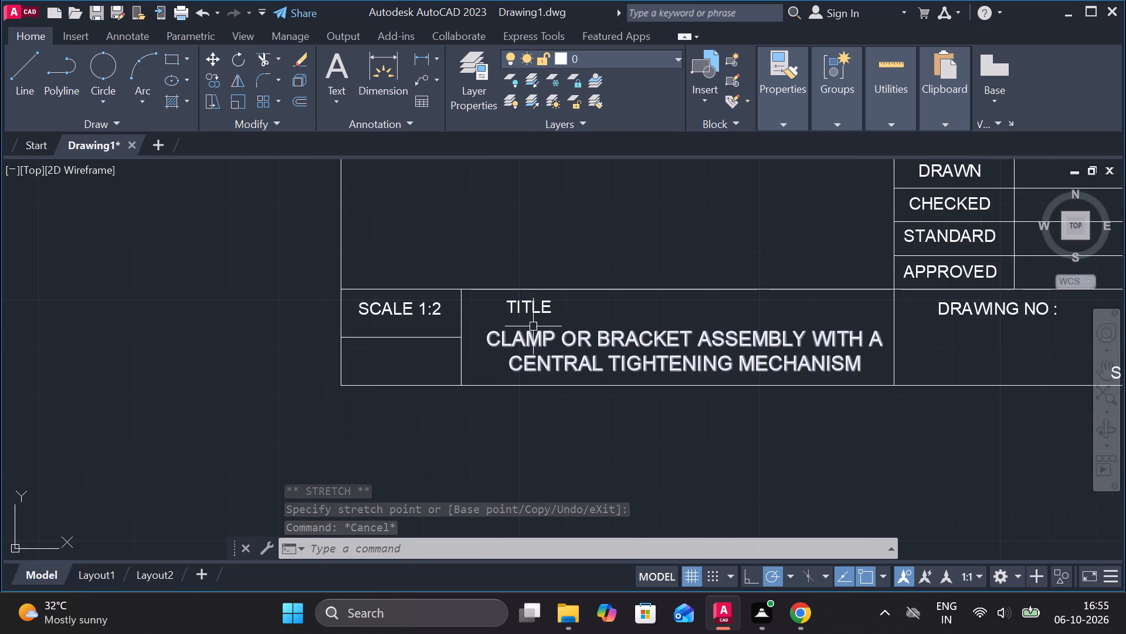
left_click(524, 303)
scroll(524, 303, "up", 2)
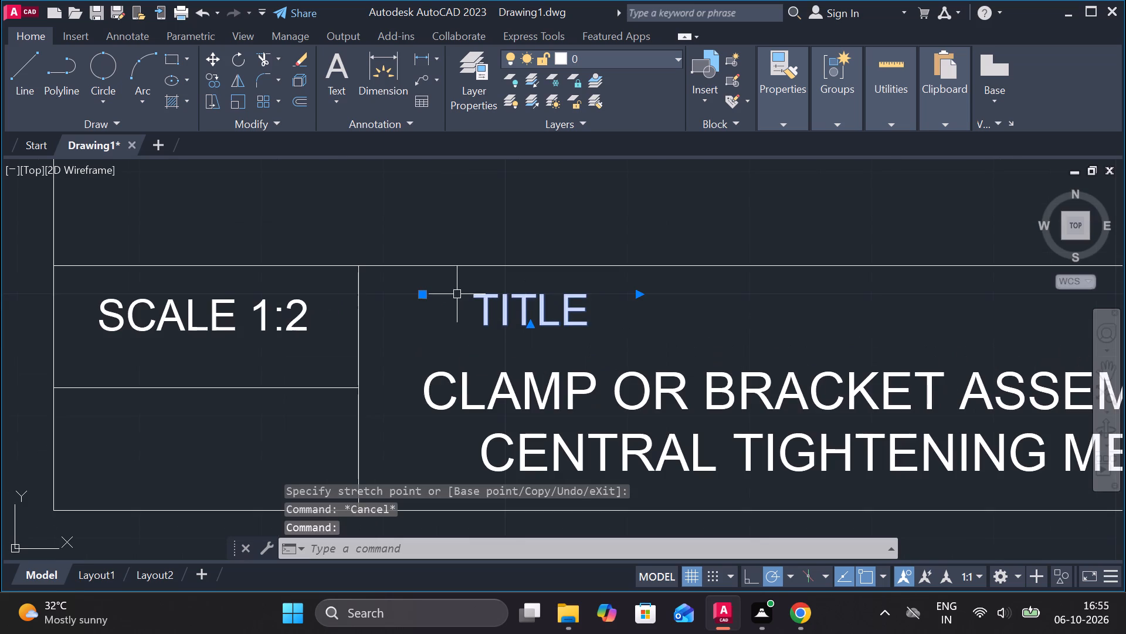
double_click(497, 305)
double_click(527, 305)
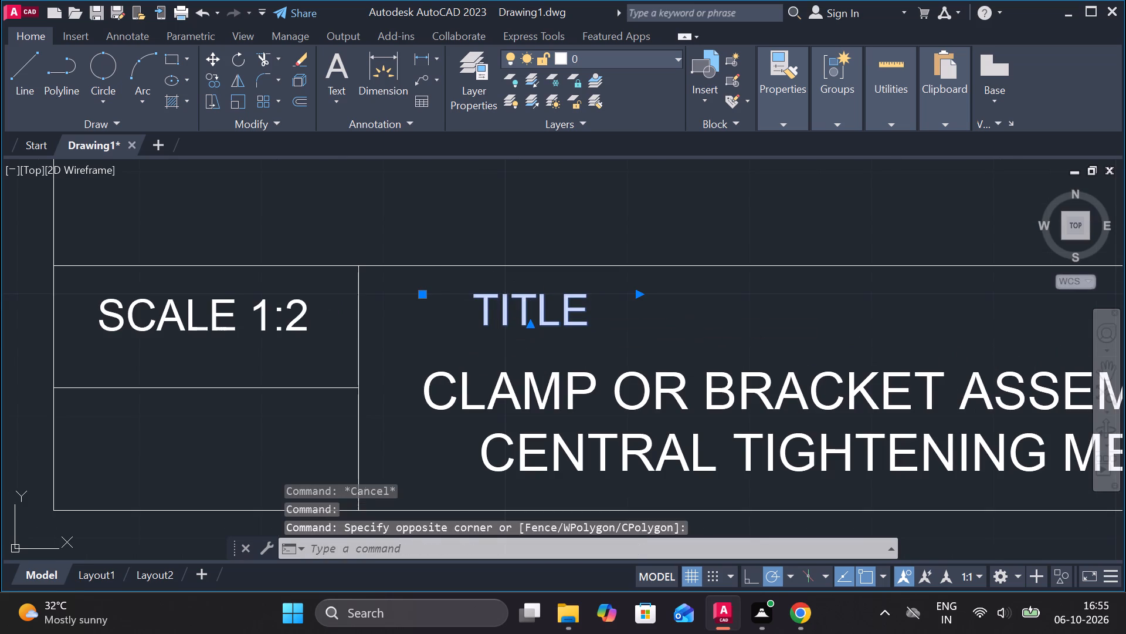
left_click_drag(638, 310, 627, 310)
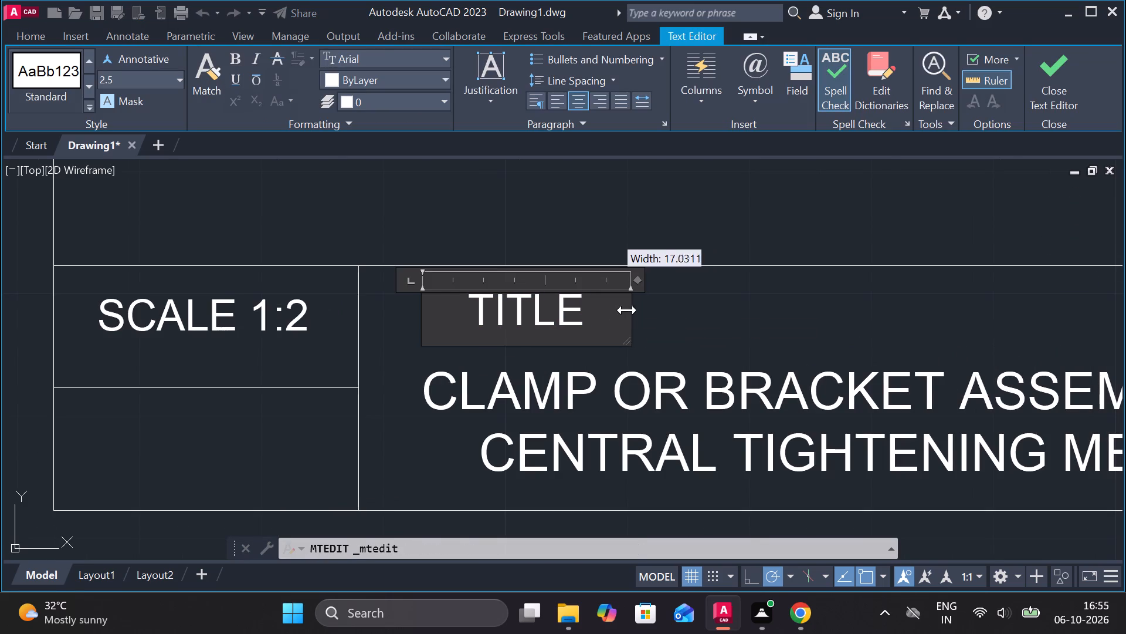
left_click_drag(627, 310, 544, 309)
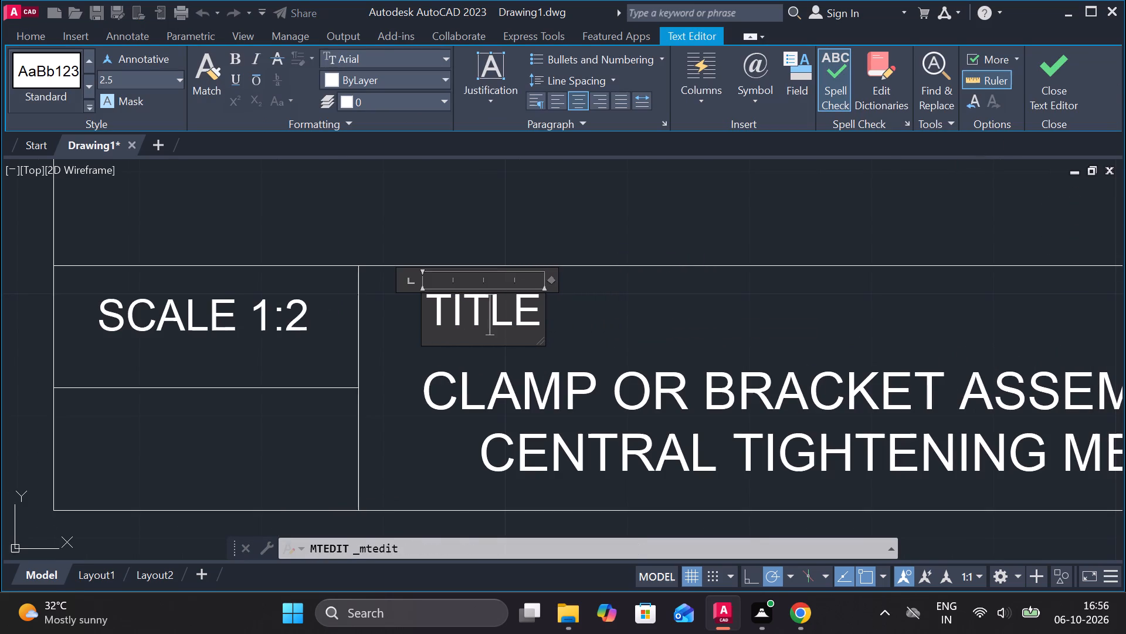
left_click(1053, 72)
scroll(737, 423, "down", 2)
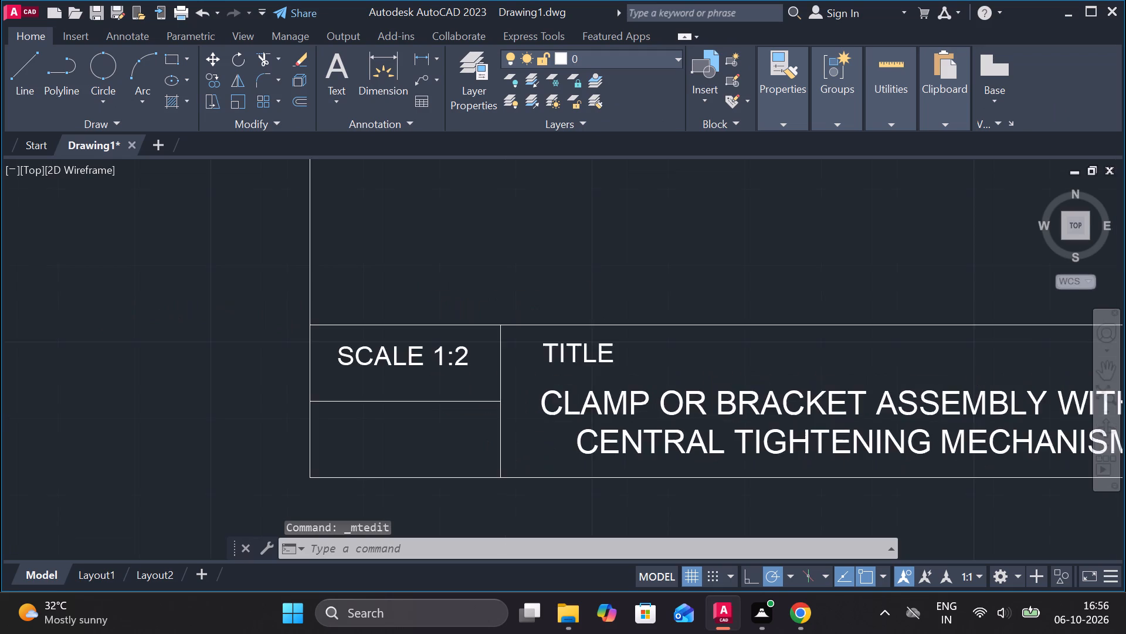
Move the whole title block by its lower-right corner to just below and right of the clamp drawing.
middle_click_drag(737, 423, 556, 359)
scroll(523, 354, "down", 1)
scroll(602, 390, "down", 2)
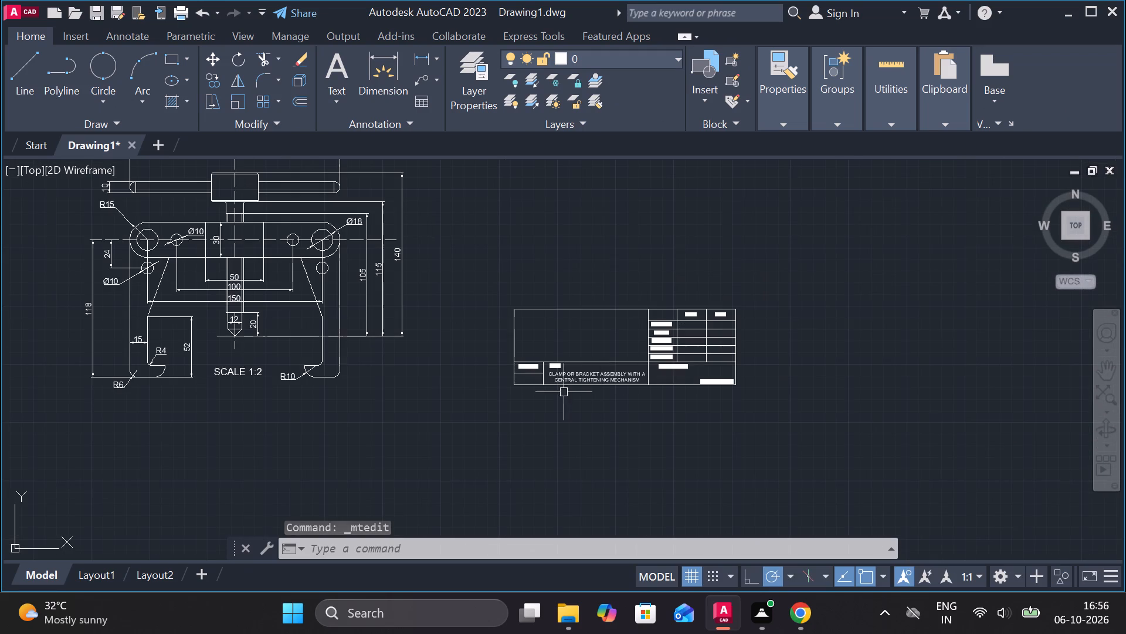
middle_click_drag(473, 394, 687, 379)
left_click_drag(680, 248, 695, 251)
left_click(1013, 431)
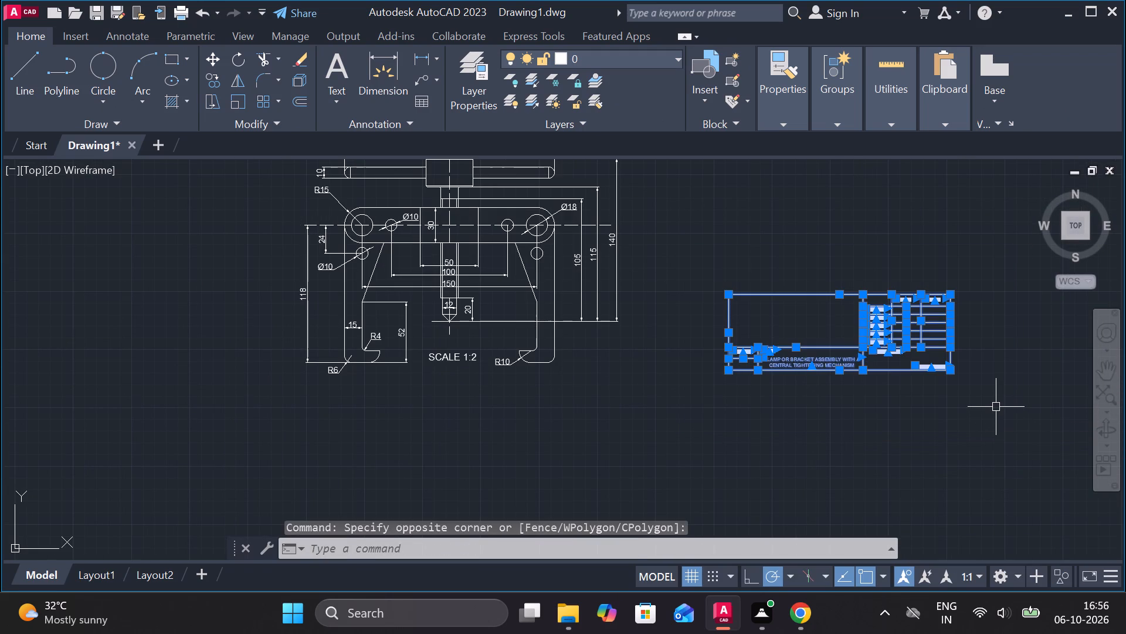
key("m")
key("Return")
scroll(991, 383, "up", 1)
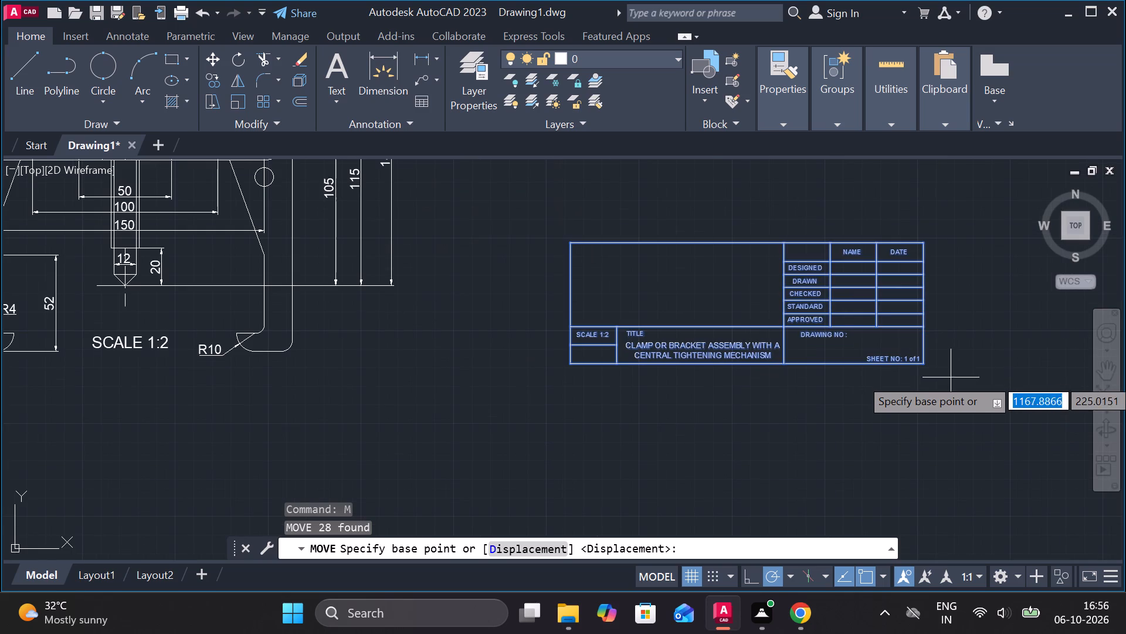
left_click(924, 369)
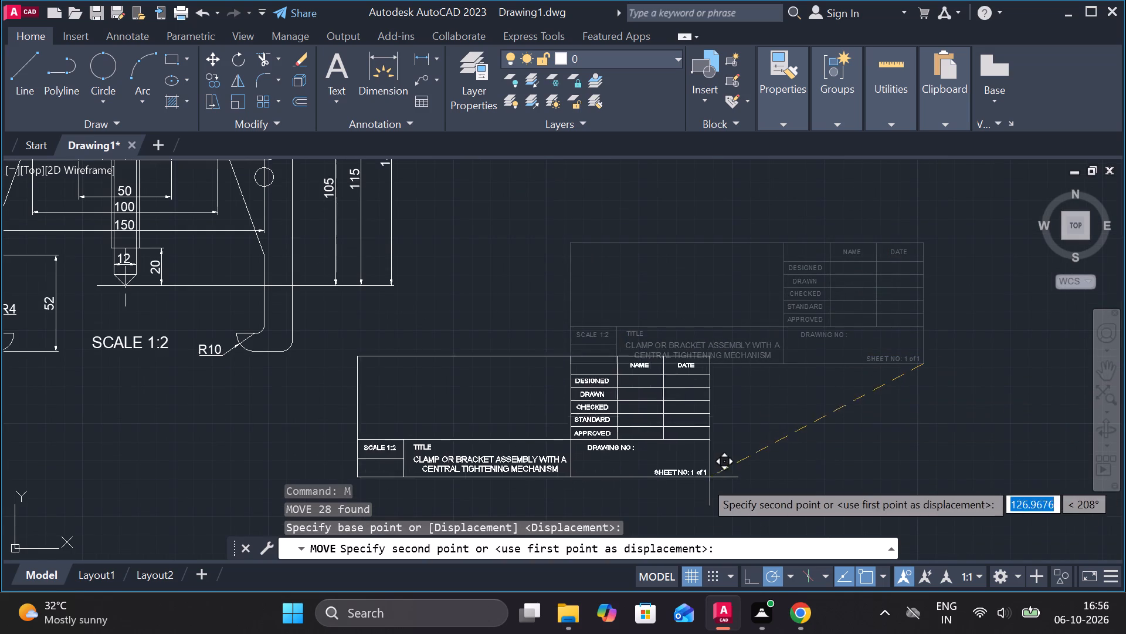
middle_click_drag(681, 466, 1086, 458)
scroll(1032, 451, "down", 1)
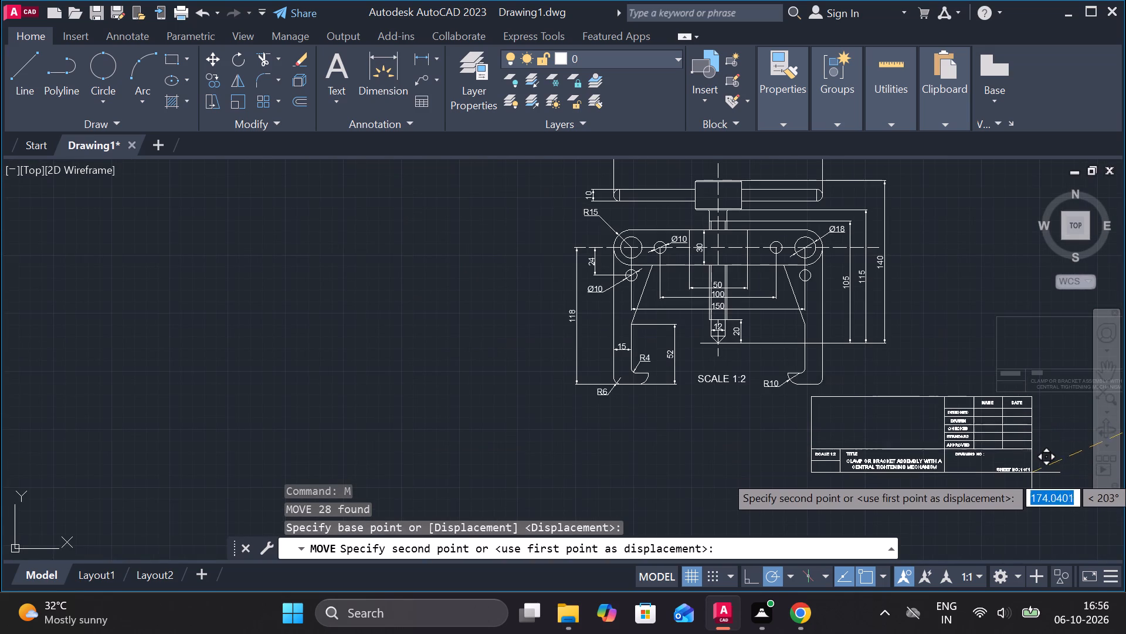
middle_click_drag(1032, 477, 890, 449)
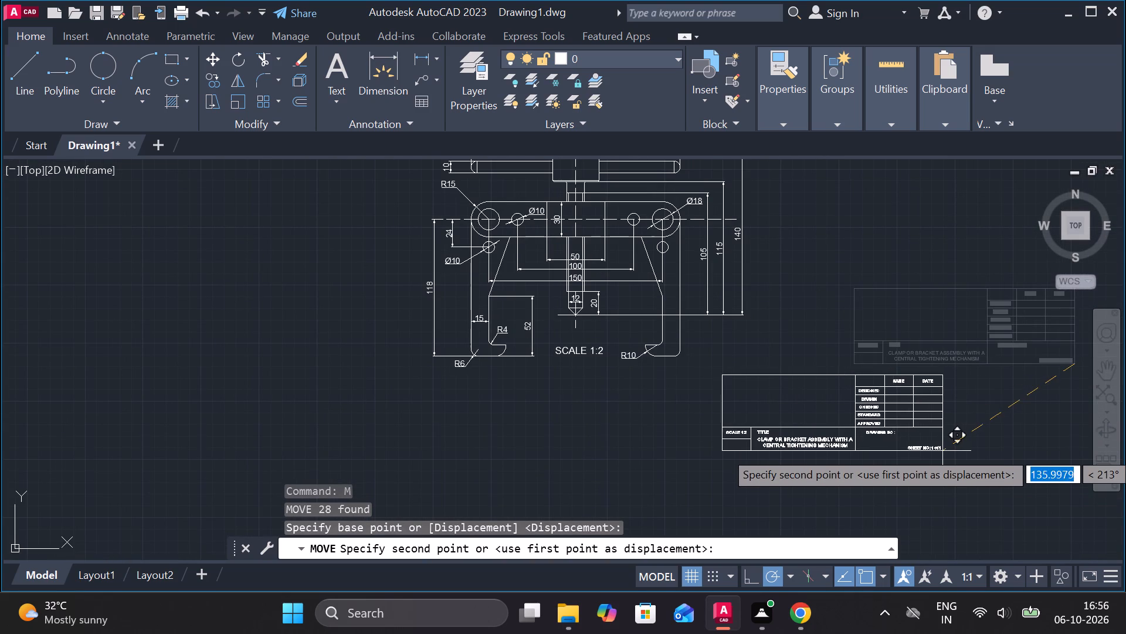
left_click(932, 440)
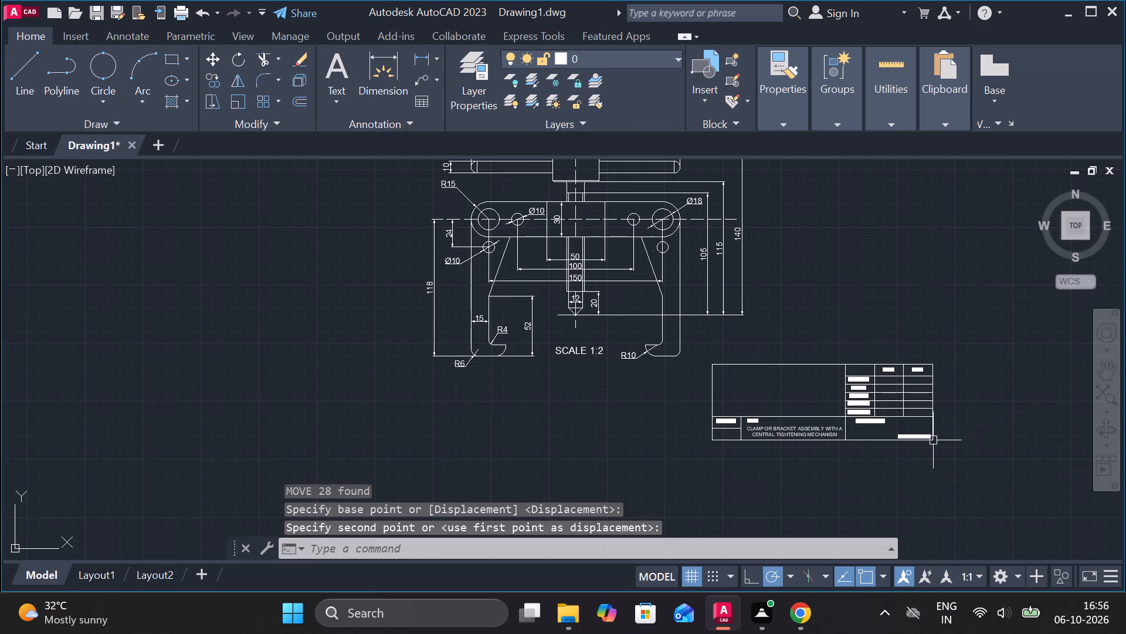
key("Escape")
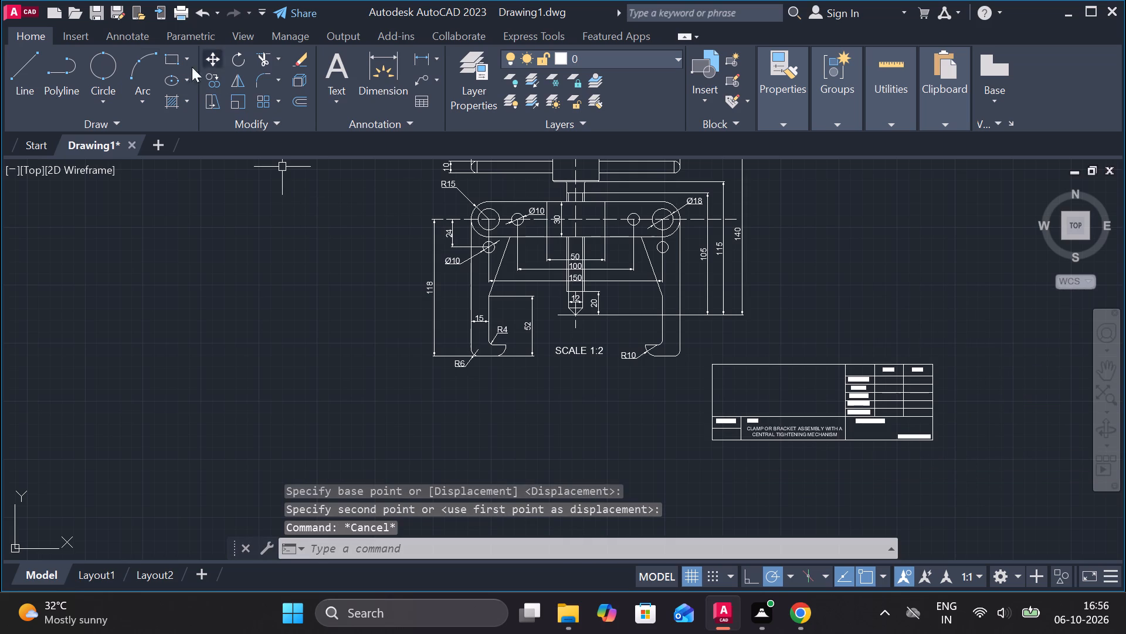
Draw a rectangular sheet border from the title block's lower-right corner to above and left of the clamp, enclosing the whole drawing.
left_click(170, 59)
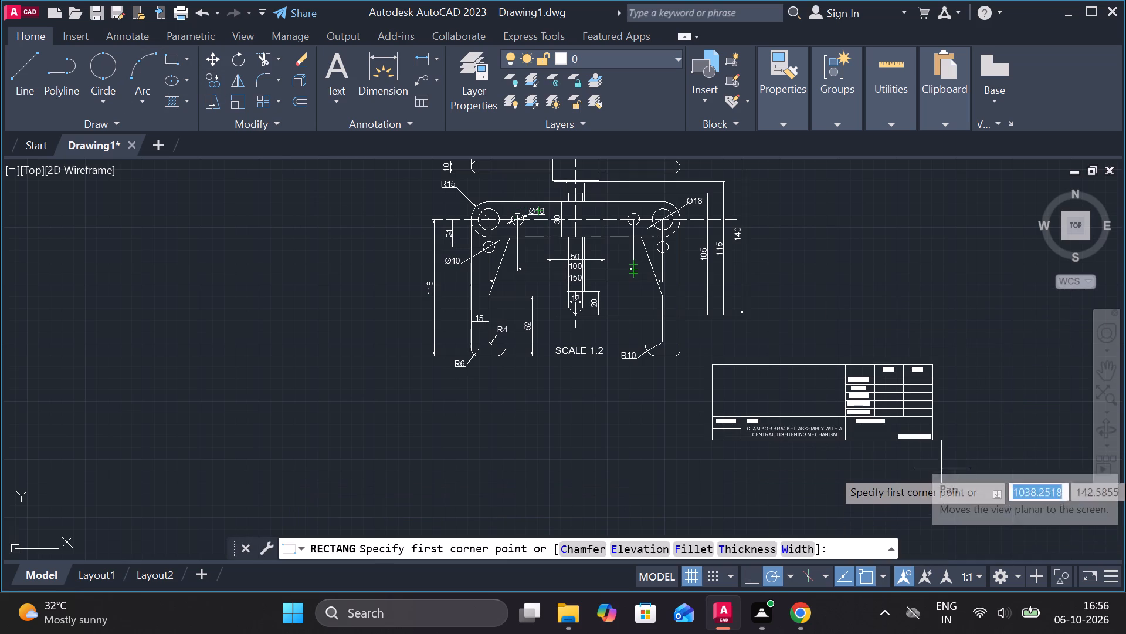
left_click(932, 439)
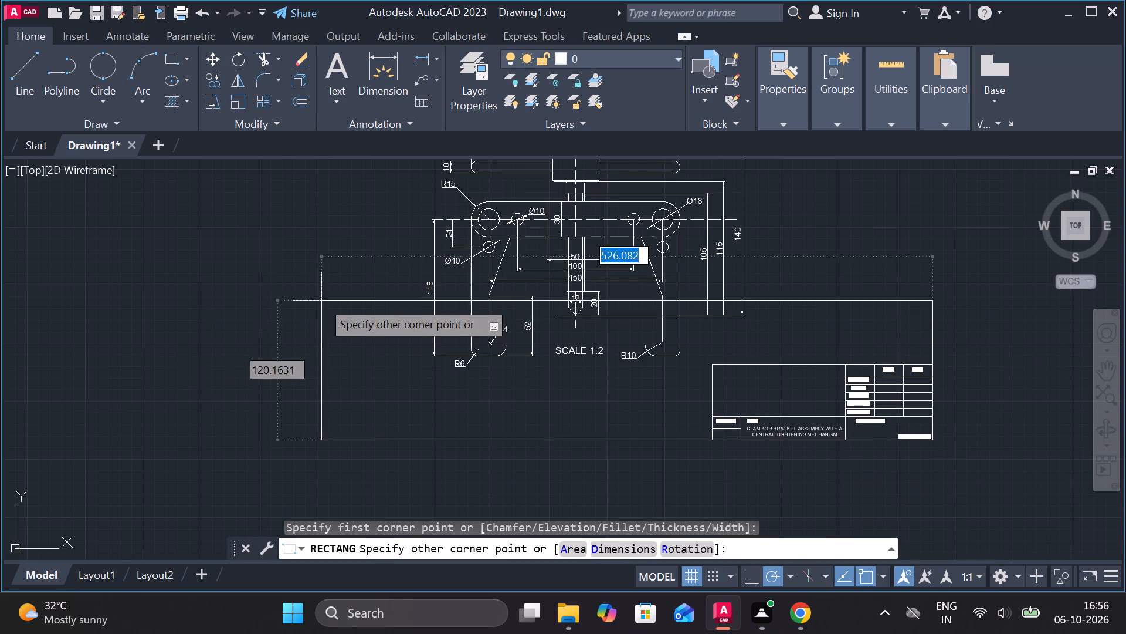
middle_click_drag(328, 291, 342, 429)
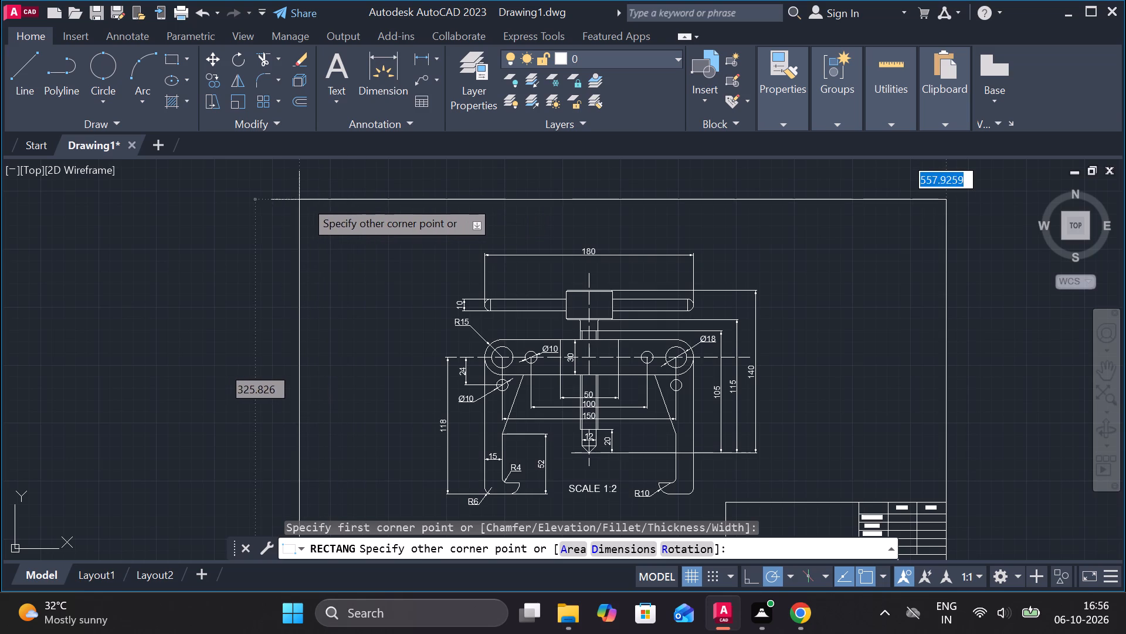
left_click(371, 208)
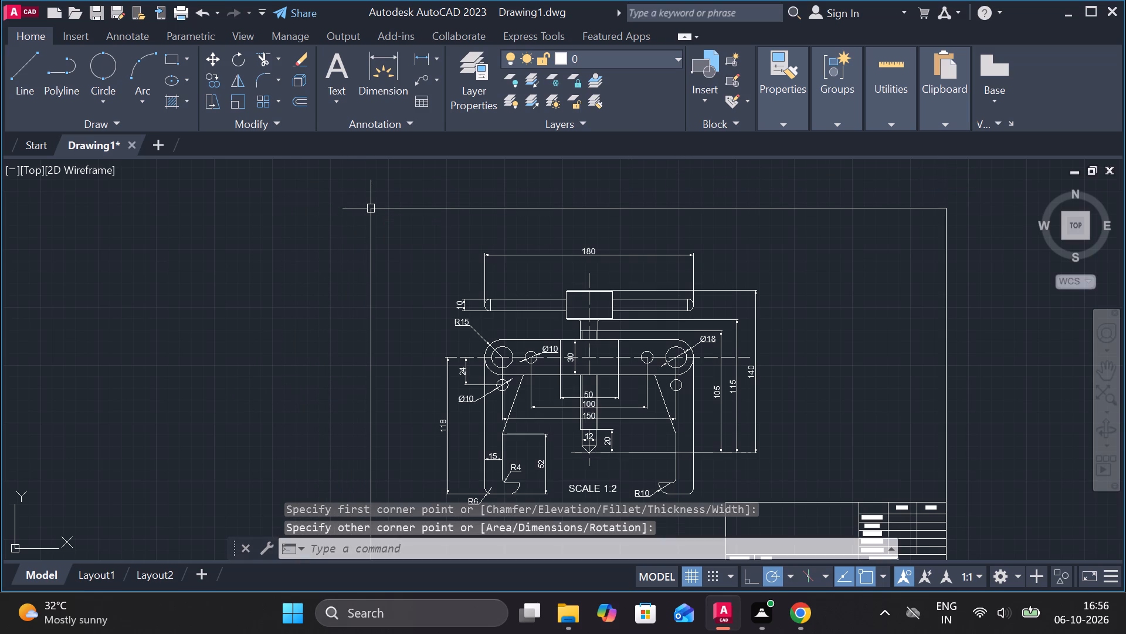
scroll(374, 208, "down", 2)
scroll(701, 282, "up", 1)
middle_click_drag(732, 296, 815, 324)
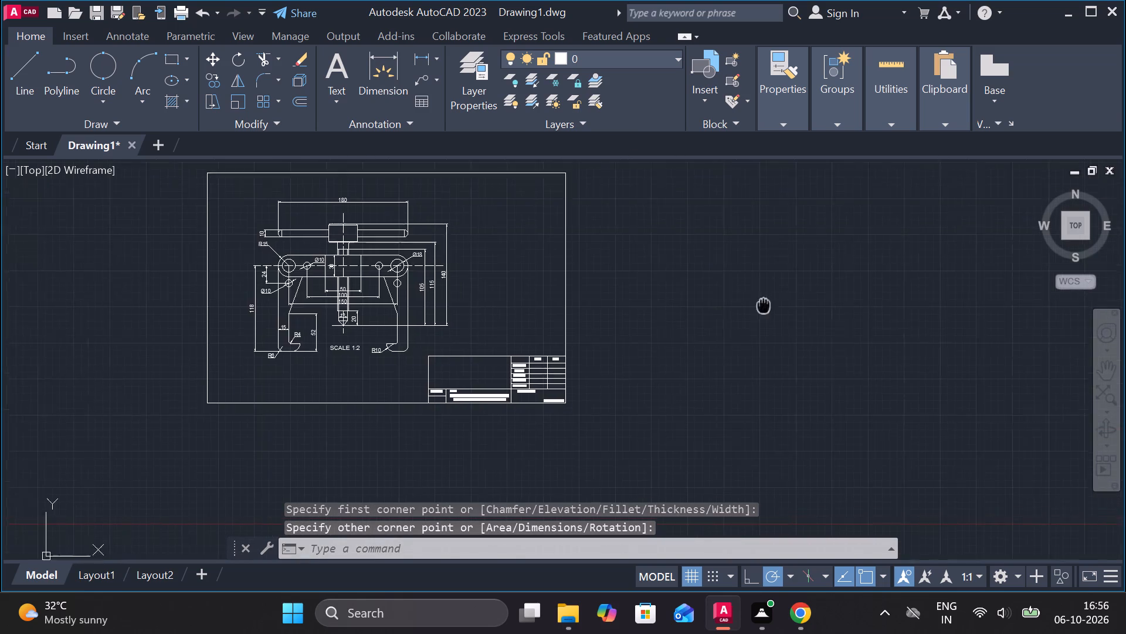
middle_click_drag(815, 324, 978, 395)
middle_click_drag(945, 392, 875, 318)
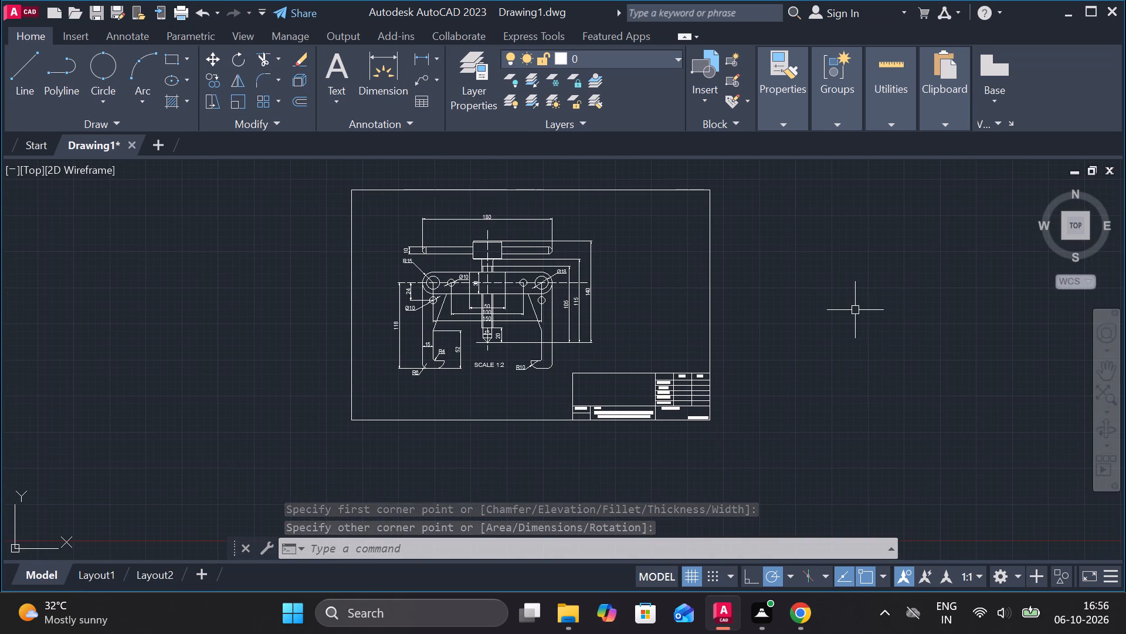
Save the drawing in Documents as CLAMP OR BRACKET ASSEMBLY WITH A CENTRAL TIGHTNING MECHANISM.
key("ctrl+s")
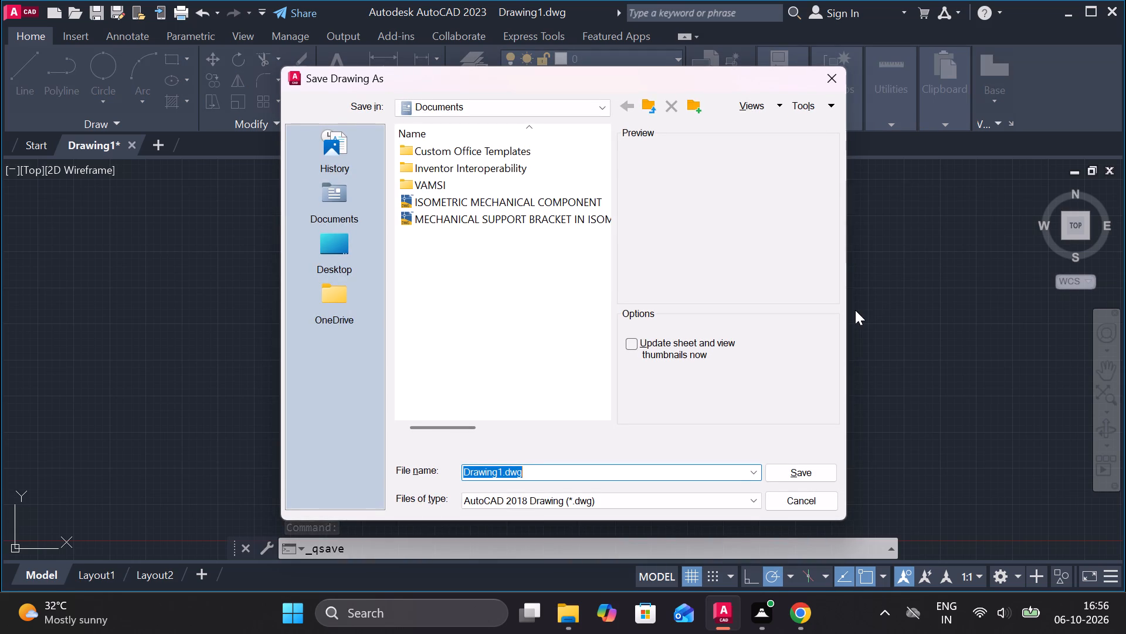
type("CLAMP OR")
key("space")
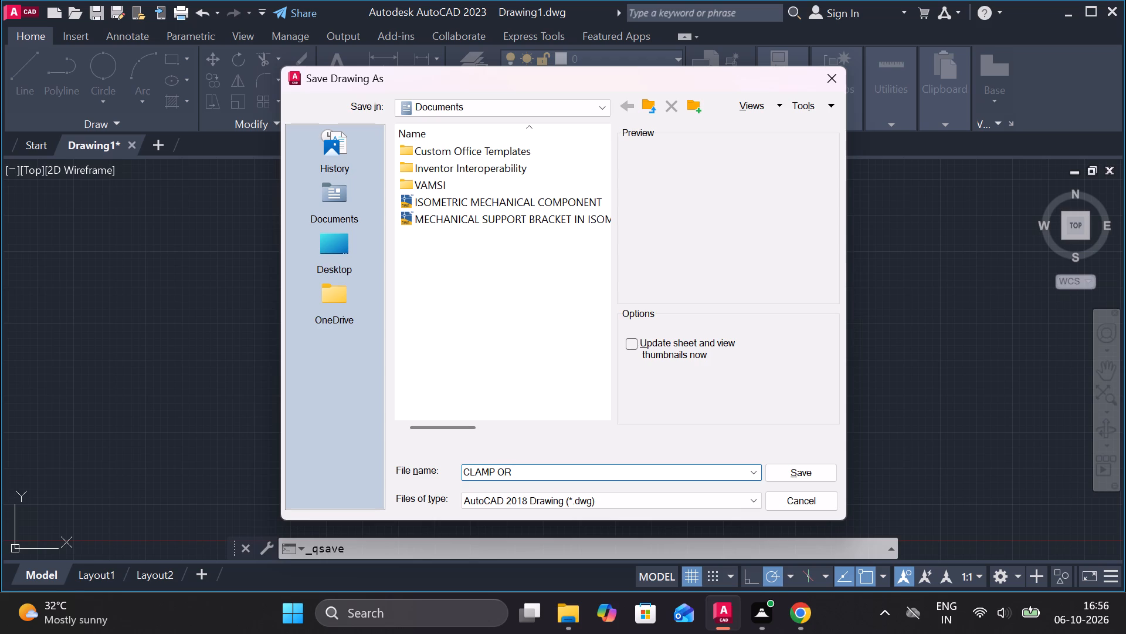
type("BRACKET")
key("space")
type("ASSEMBLY")
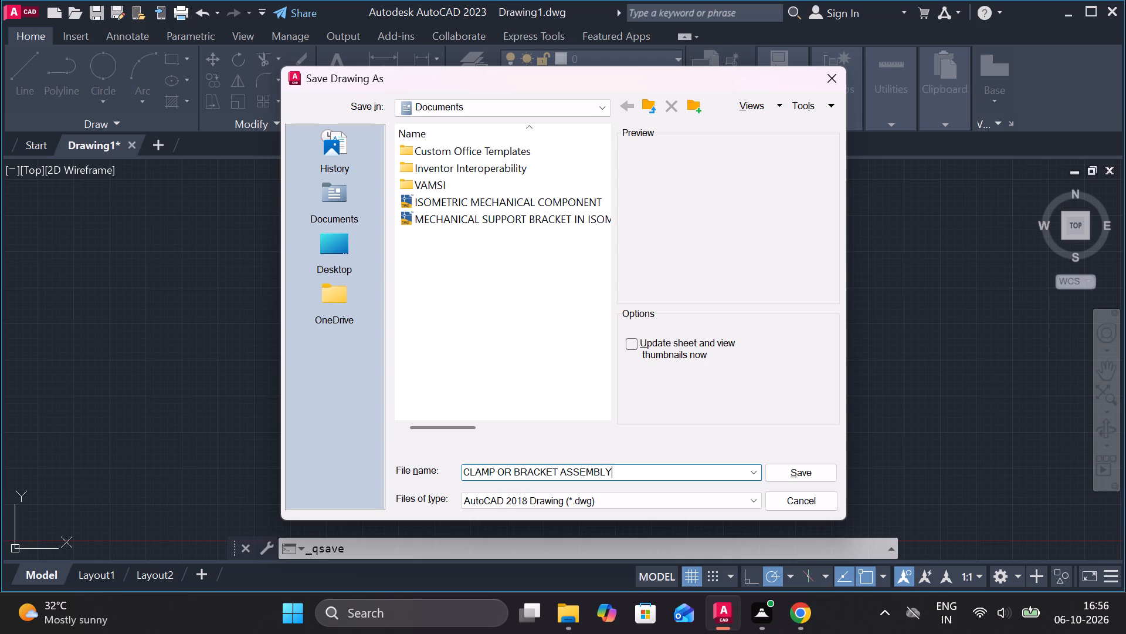
key("space")
type("WITH")
key("space")
type("A CENTRAL")
key("space")
type("TIGH")
type("TNING")
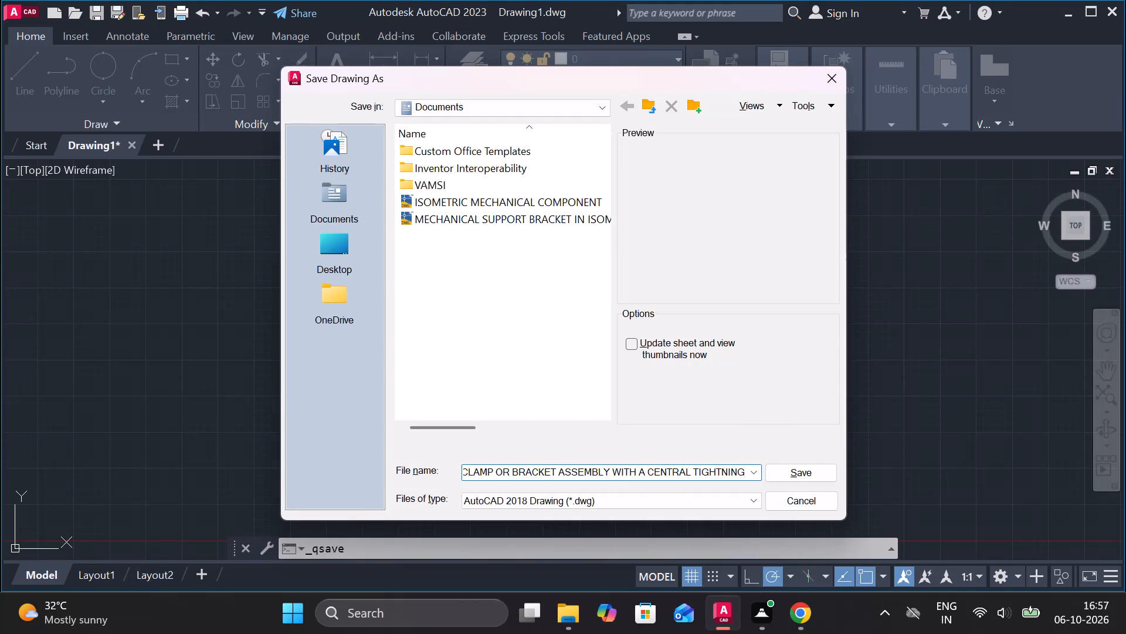
key("space")
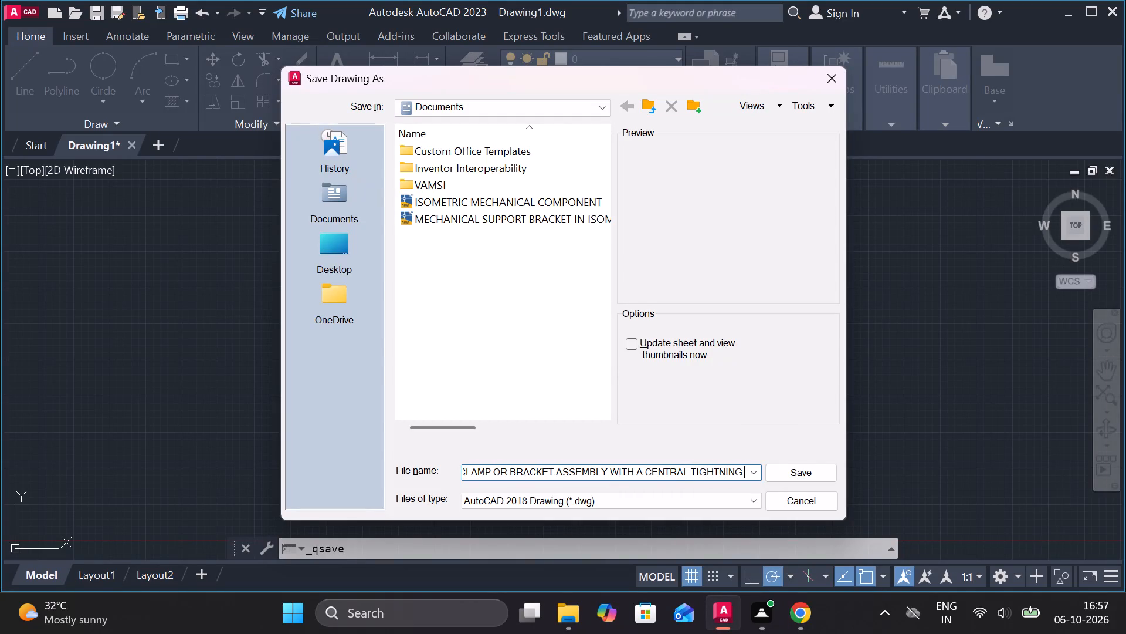
type("MECHANISM")
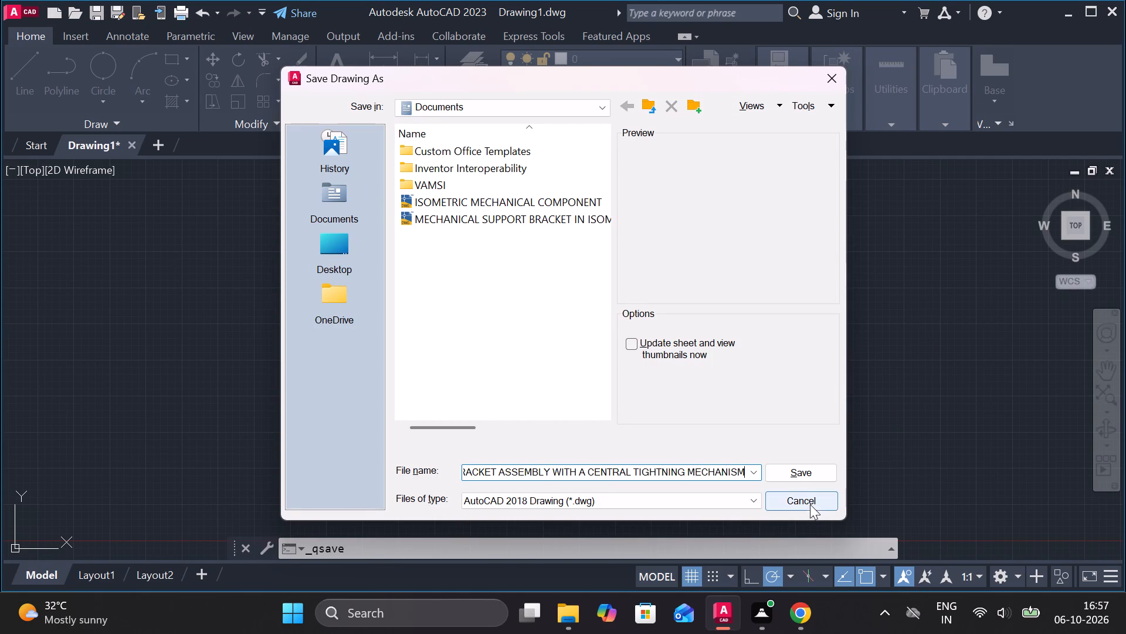
left_click(808, 471)
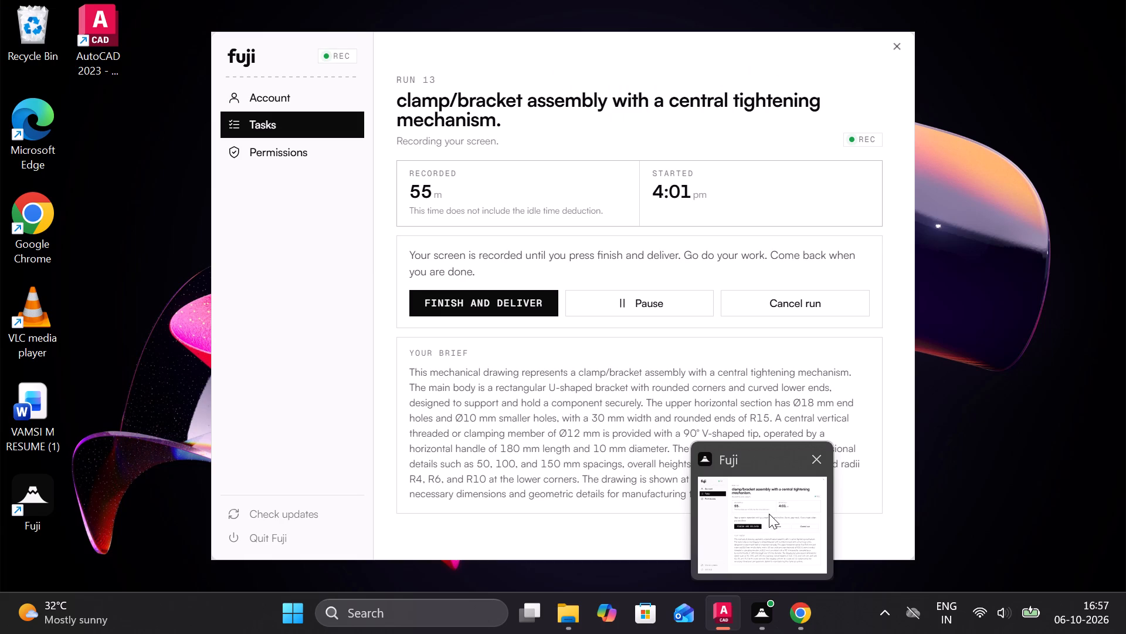
Draw a circle of radius 26 centred on the rectangular hub in the middle of the 180 mm handle.
scroll(579, 301, "up", 1)
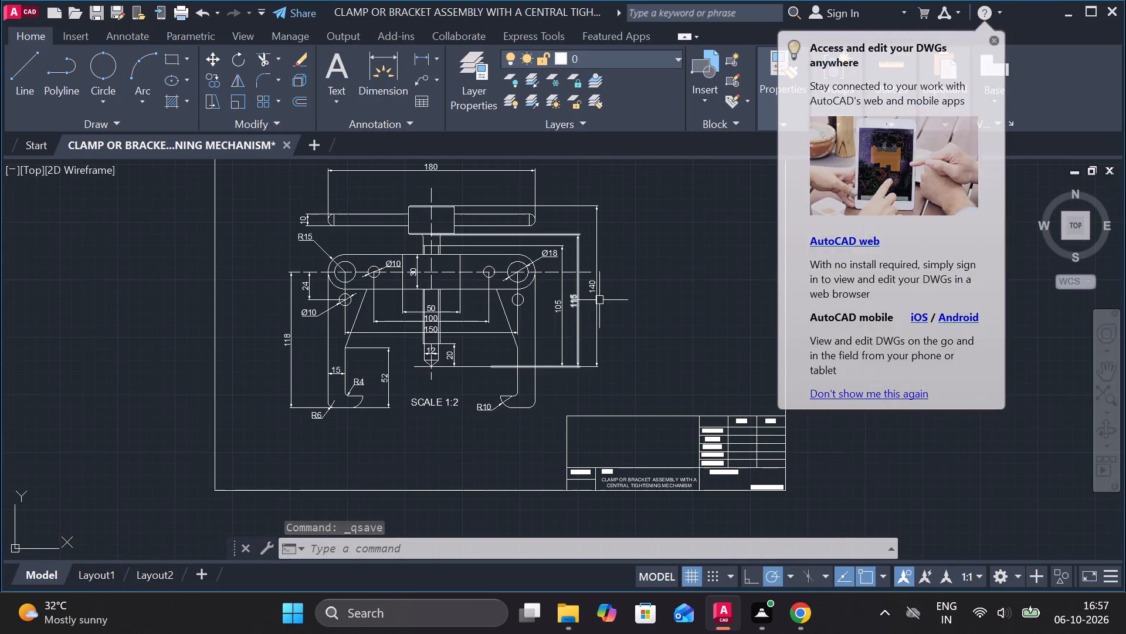
middle_click_drag(646, 265, 667, 288)
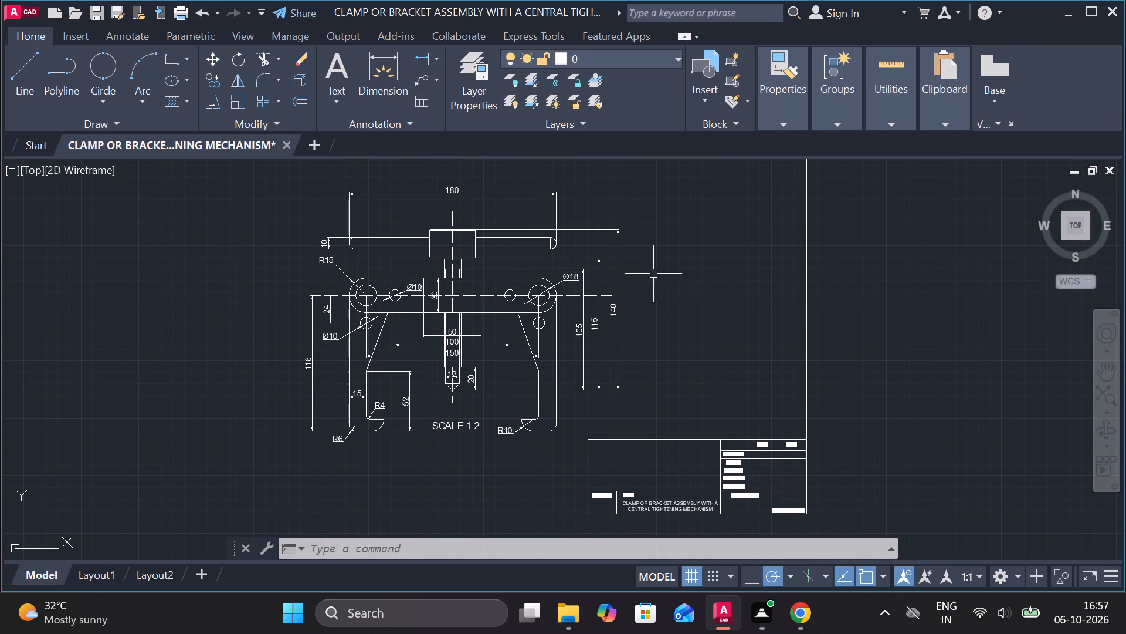
scroll(409, 255, "up", 2)
middle_click_drag(434, 264, 488, 351)
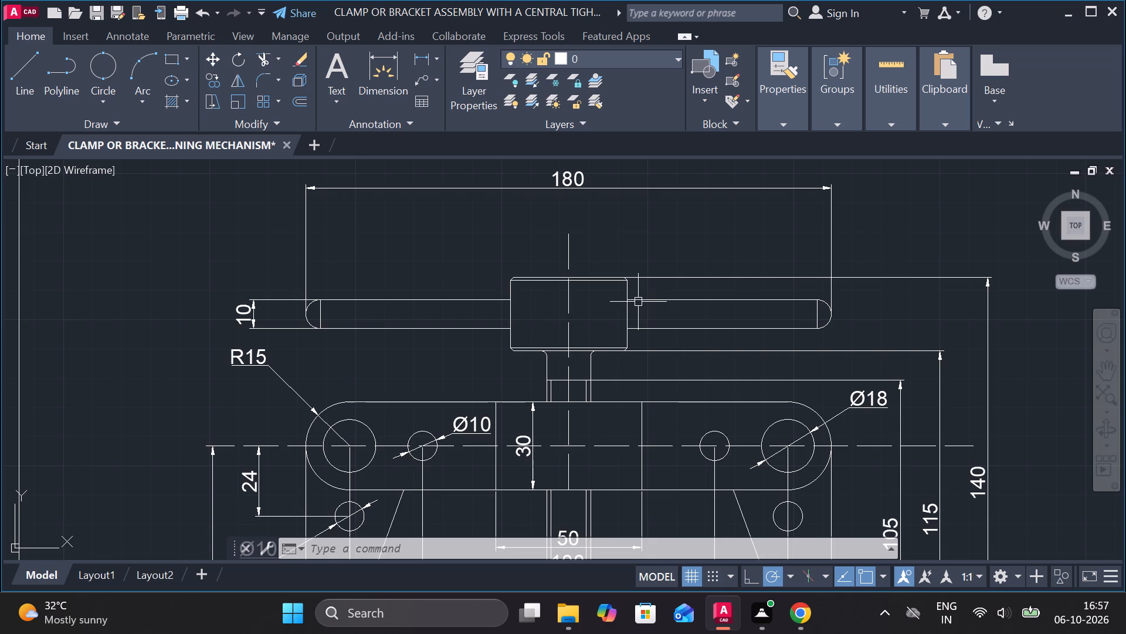
scroll(418, 230, "down", 1)
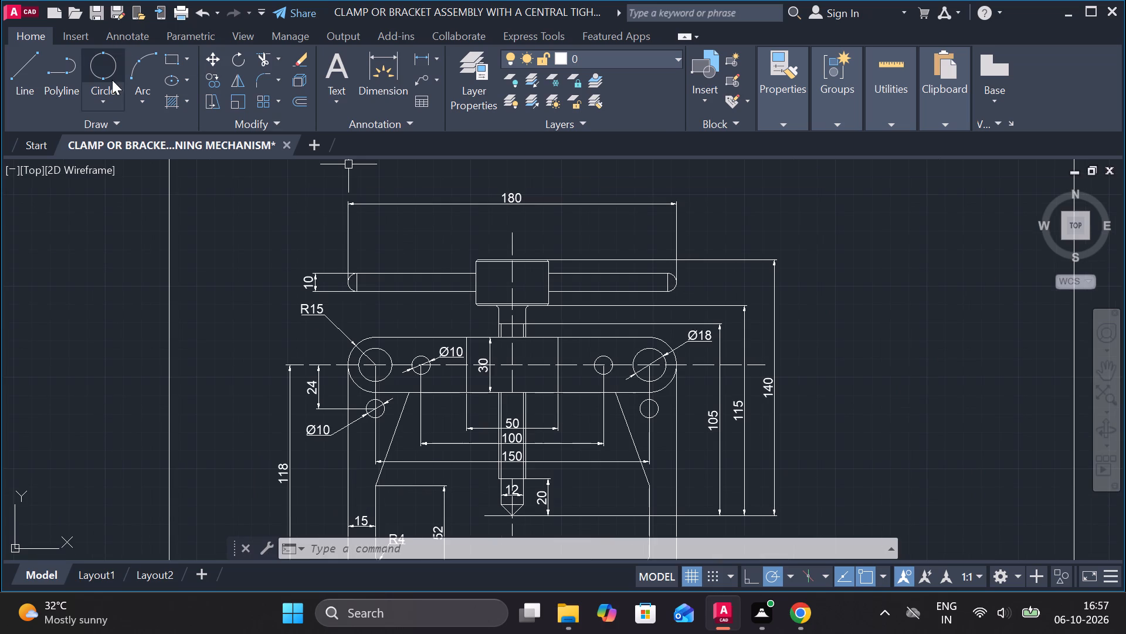
left_click(99, 97)
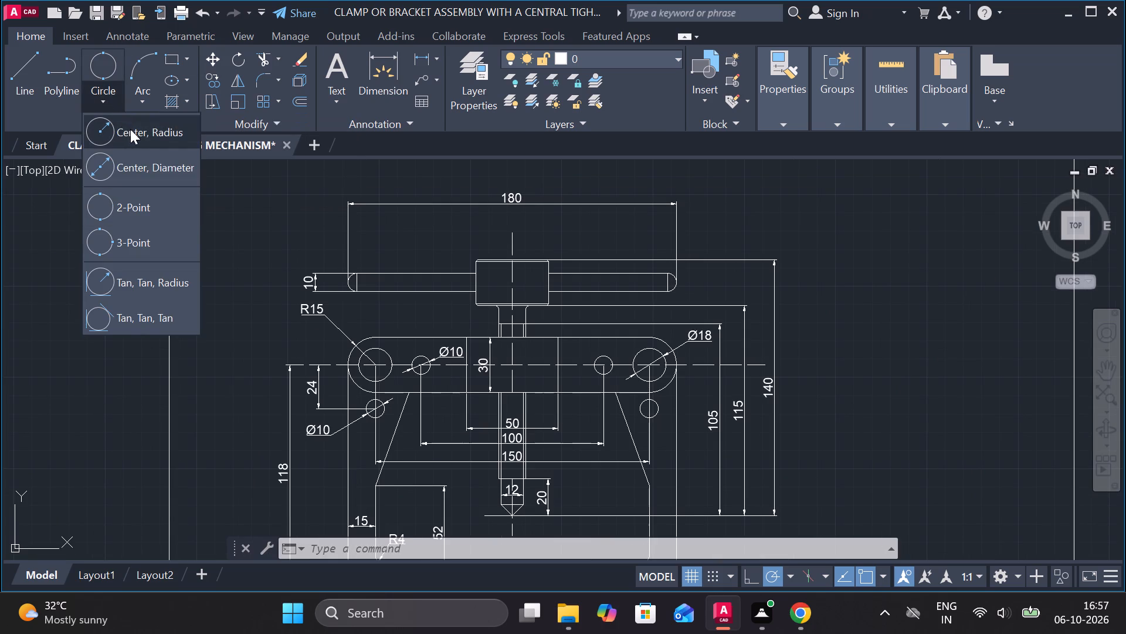
left_click(148, 129)
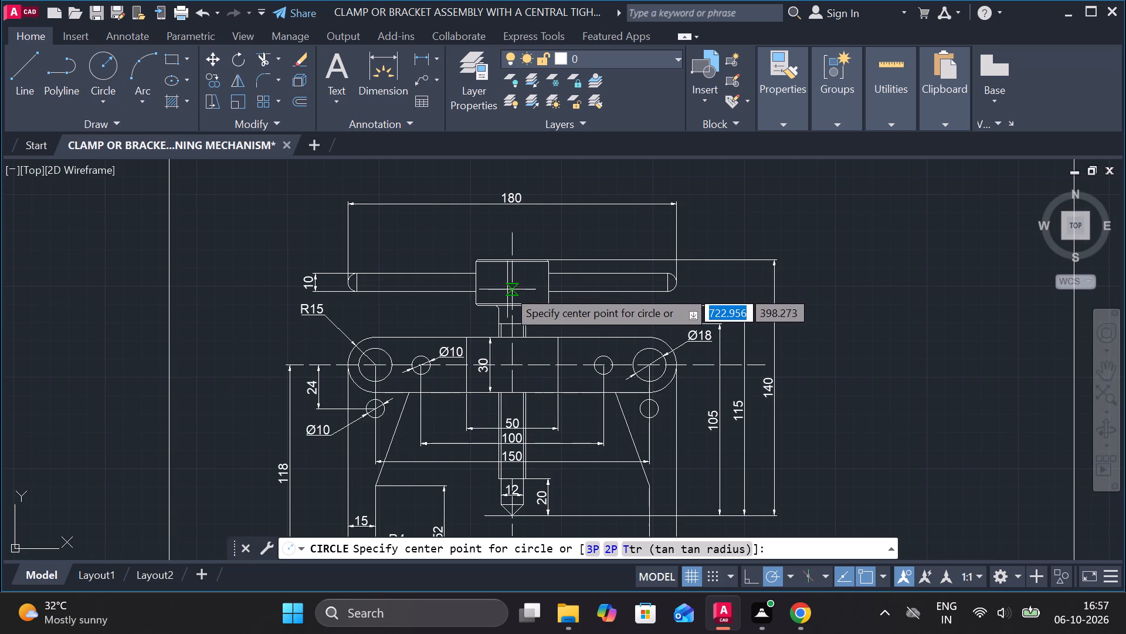
left_click(512, 285)
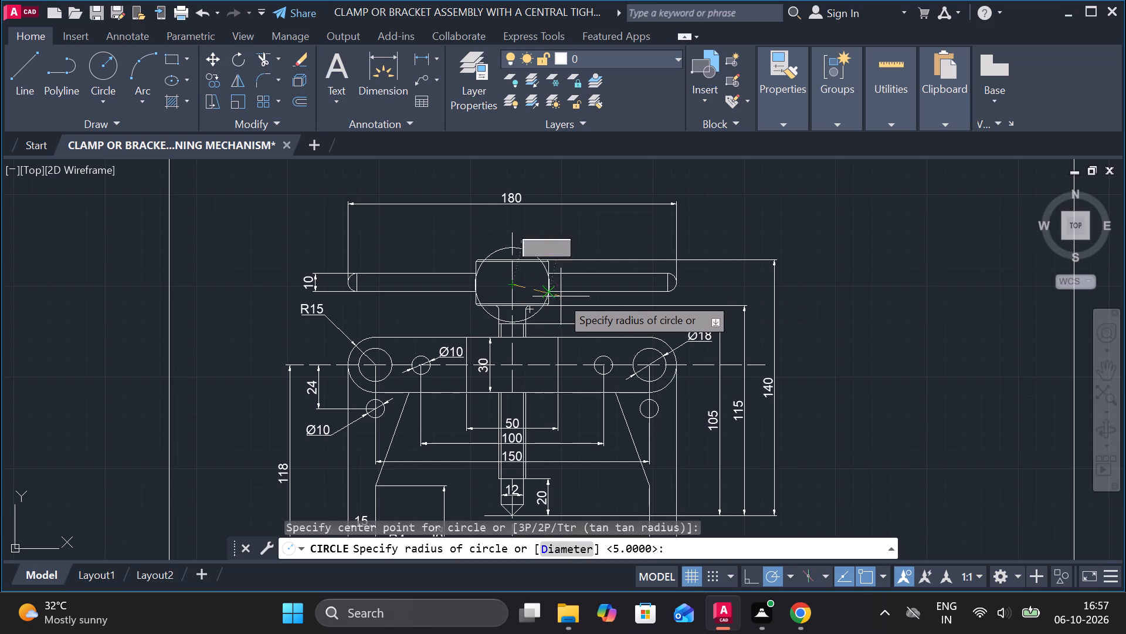
scroll(554, 296, "up", 1)
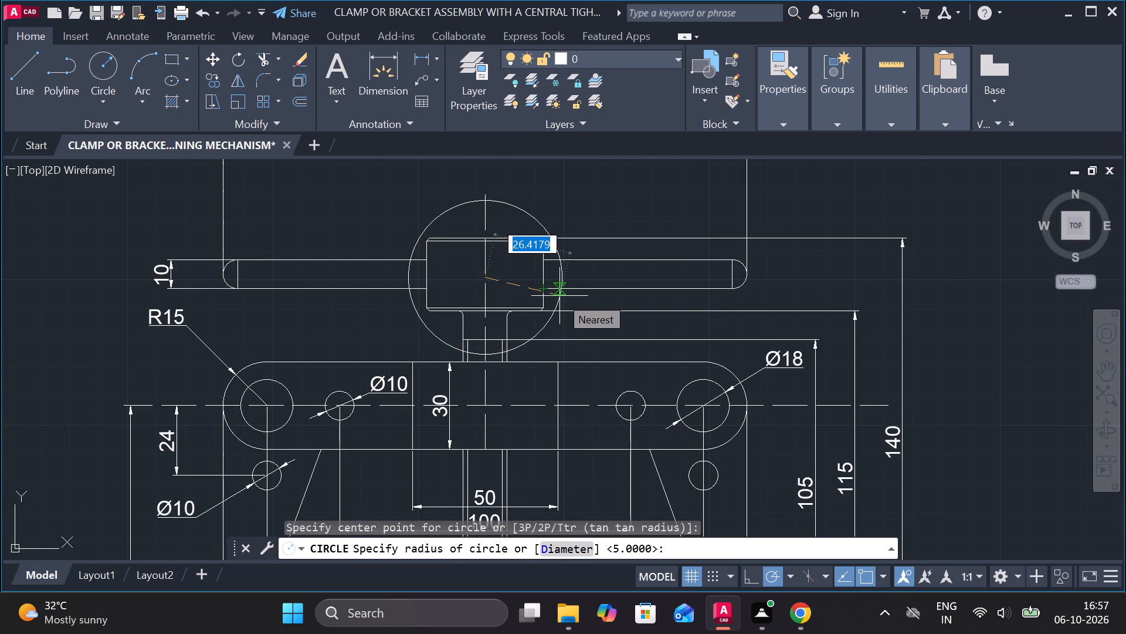
type("26")
key("Return")
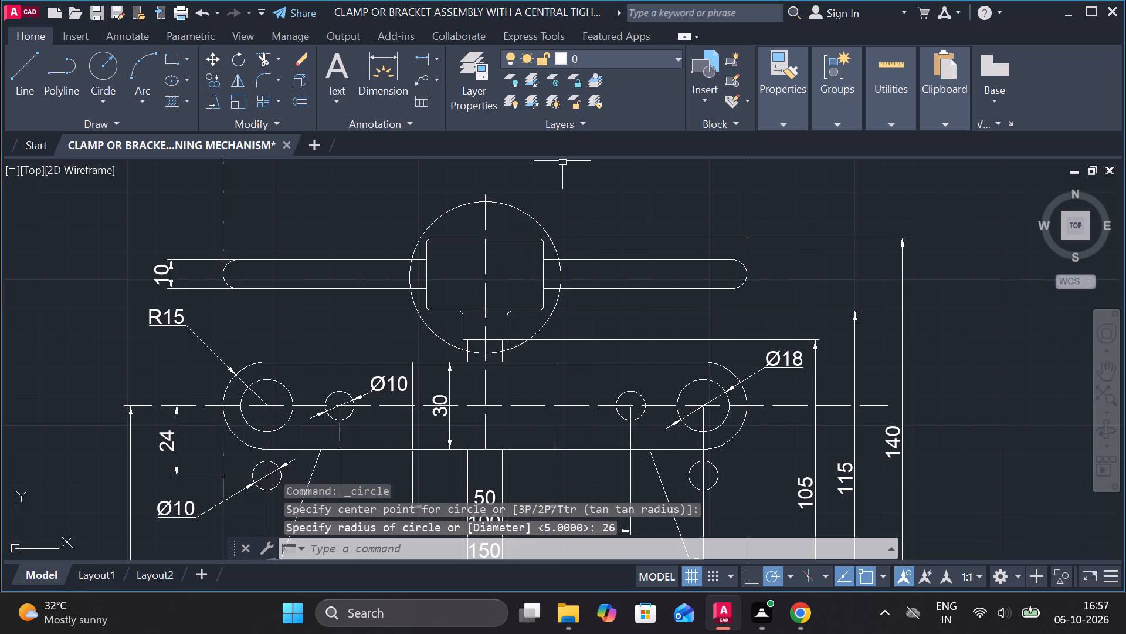
Change the linetype of the radius 26 circle around the handle's hub to ACAD_ISO02W100.
left_click(527, 220)
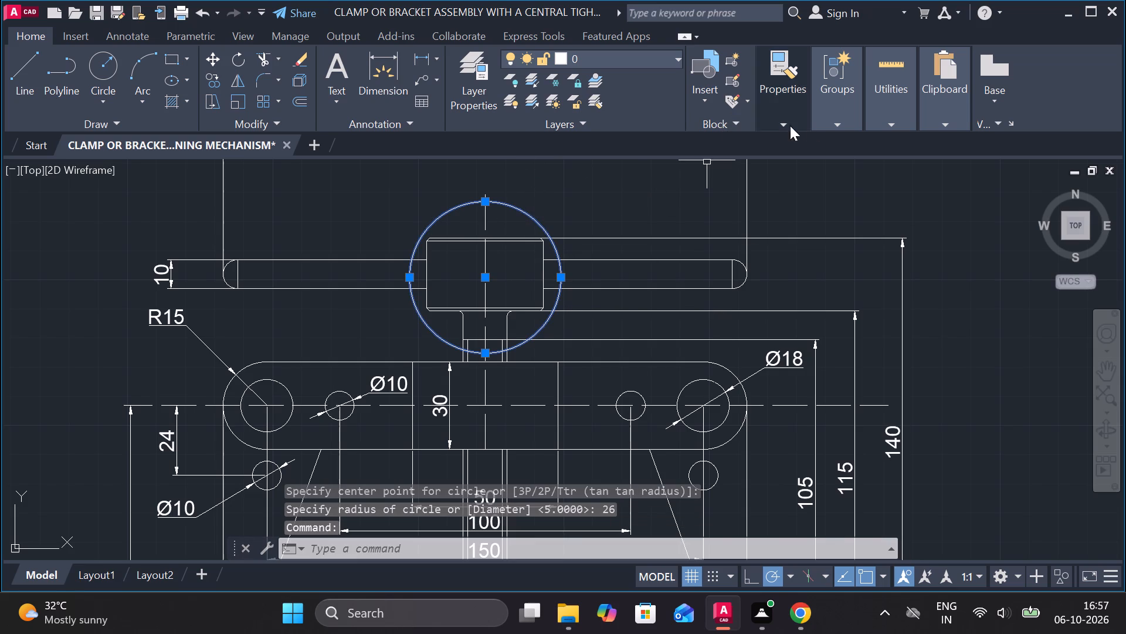
left_click(798, 126)
left_click(901, 181)
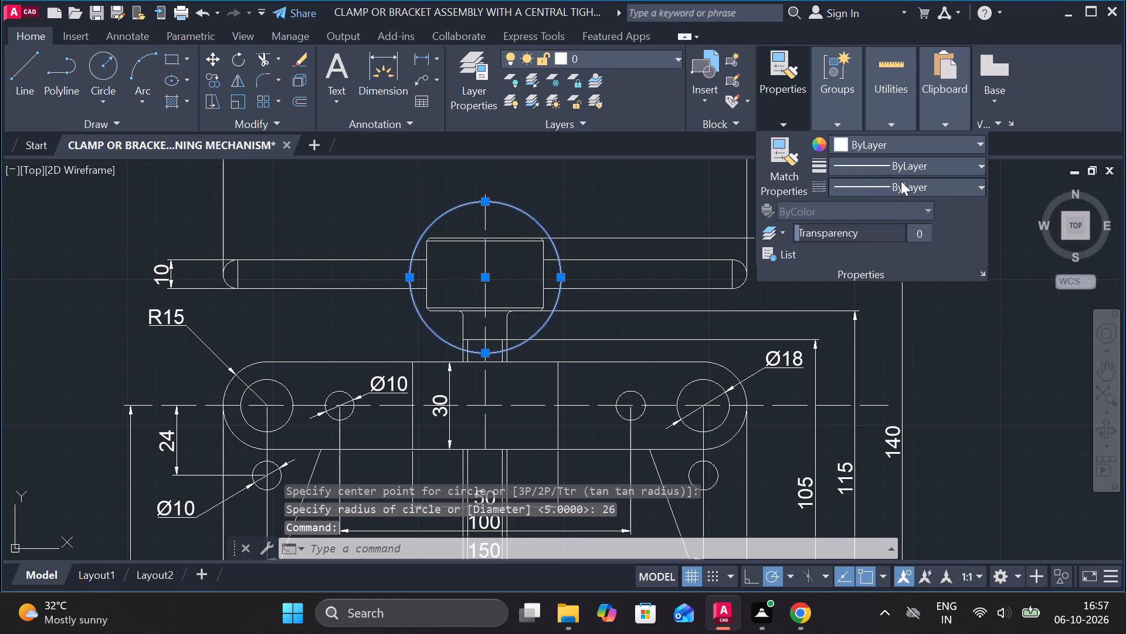
left_click(905, 248)
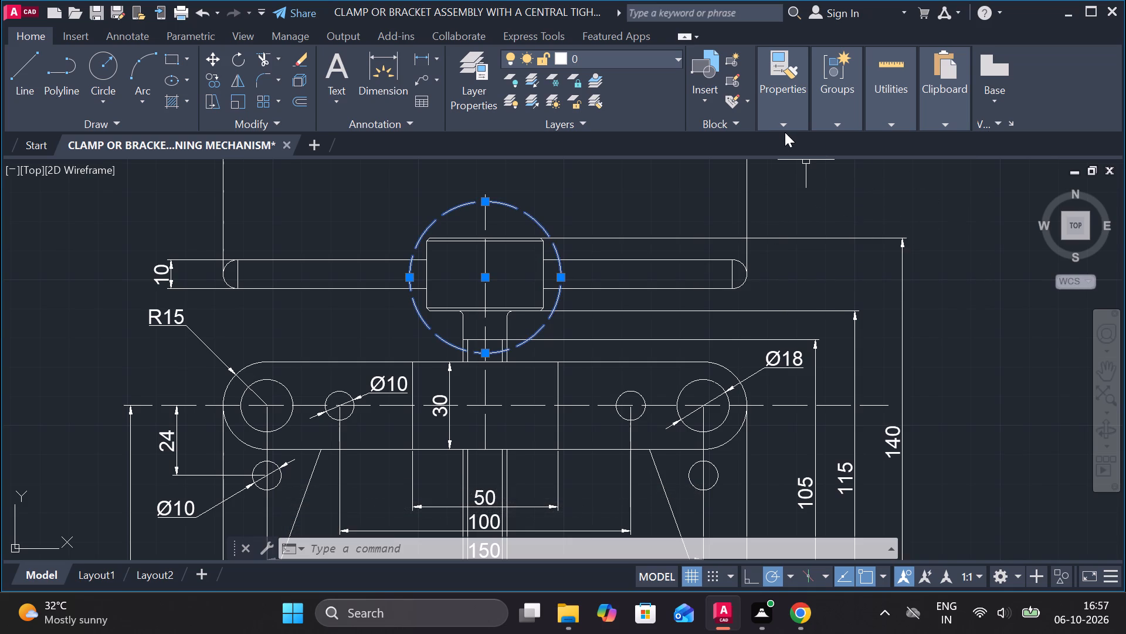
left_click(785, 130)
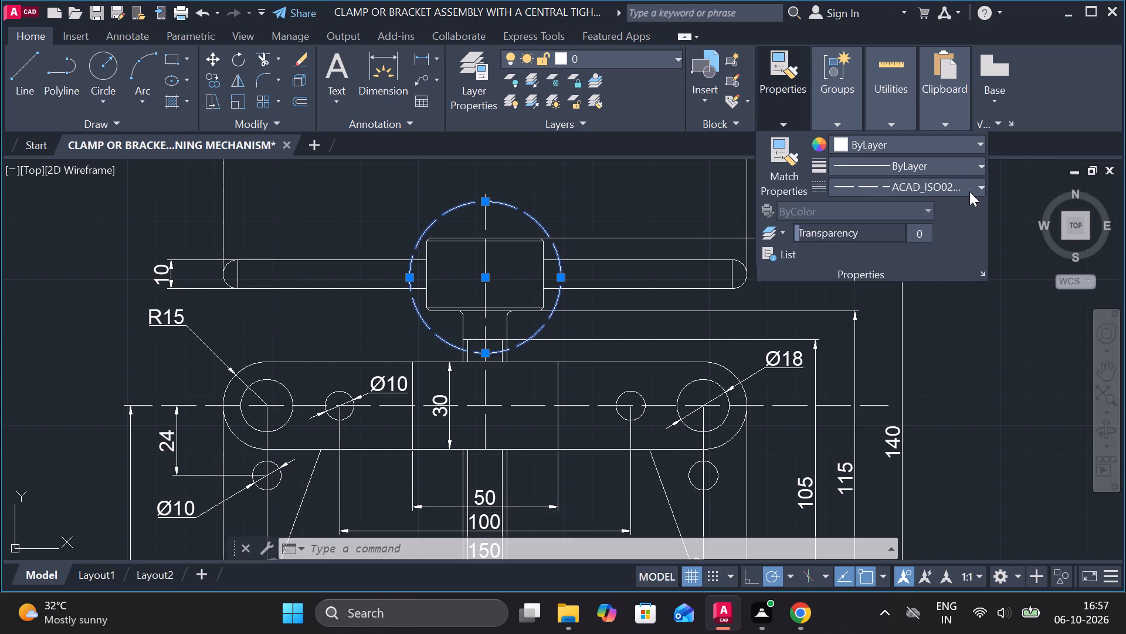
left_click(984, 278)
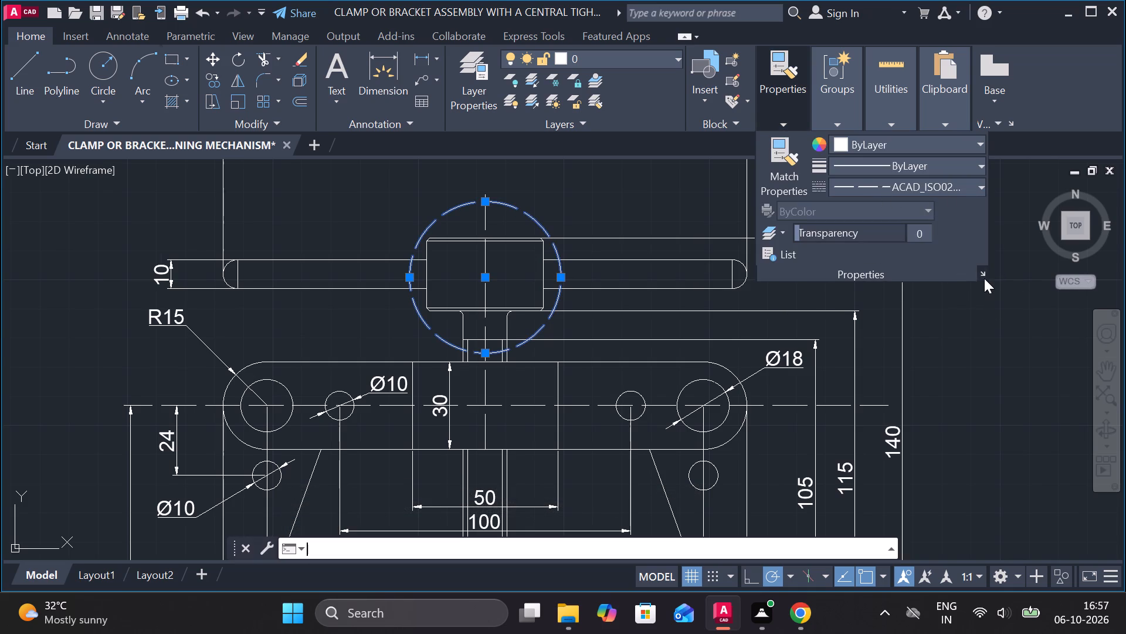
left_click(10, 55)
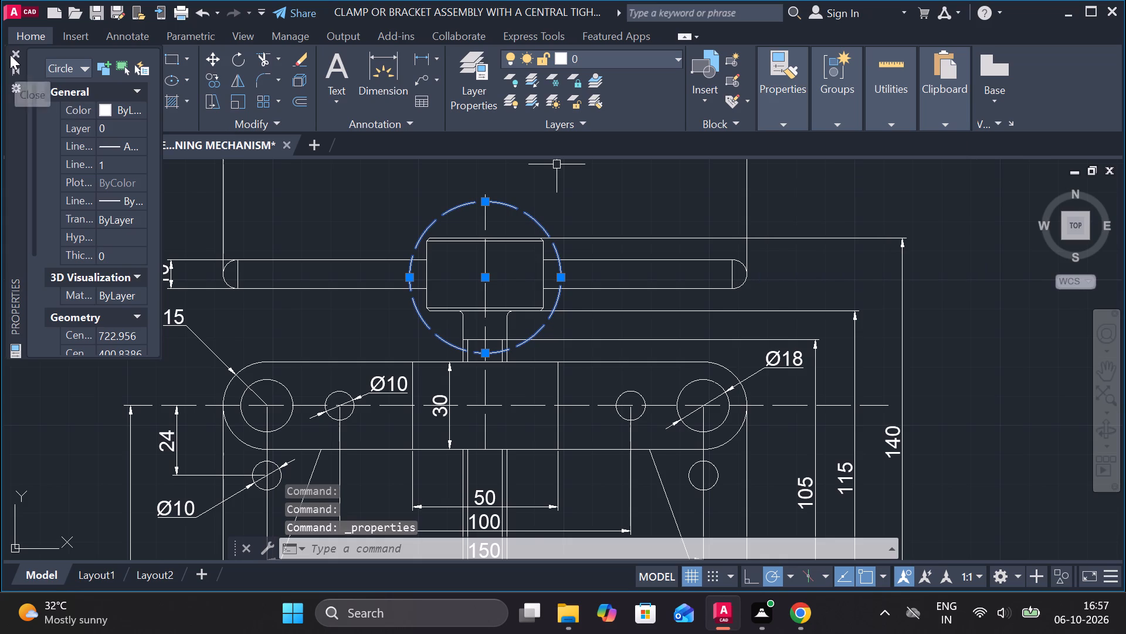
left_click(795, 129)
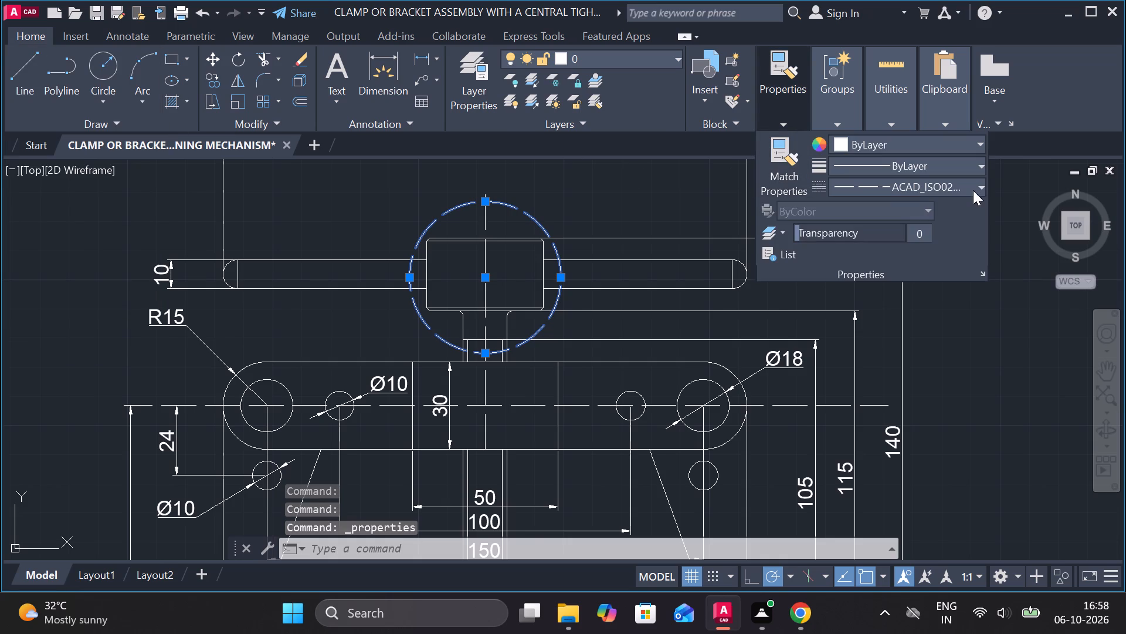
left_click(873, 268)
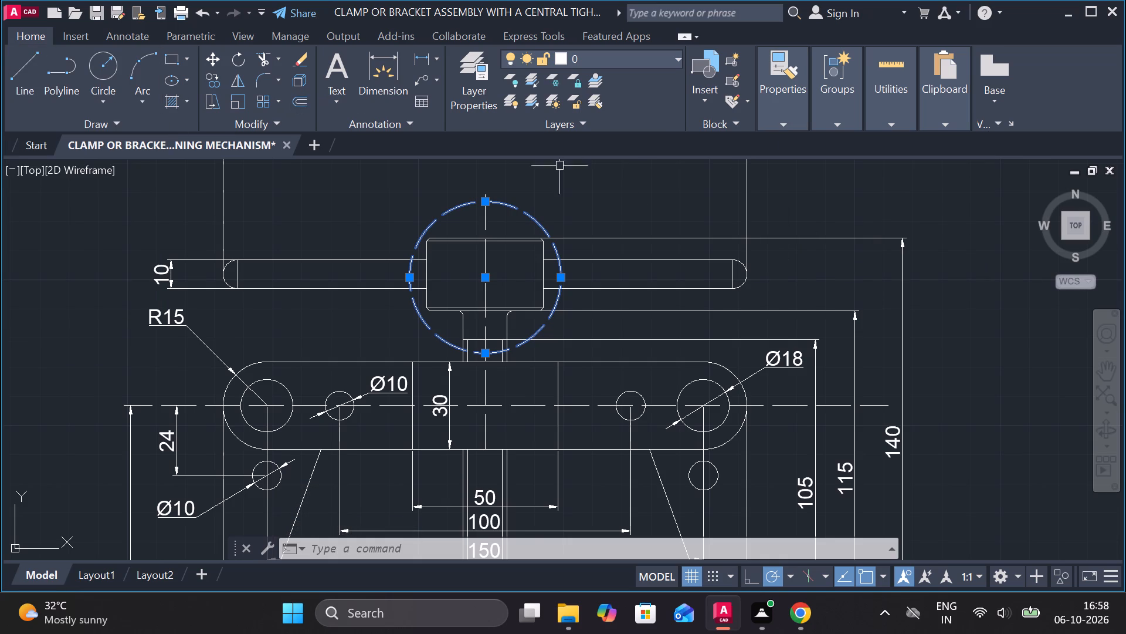
Show the details in the Linetype Manager and set the global scale factor to .5.
left_click(767, 121)
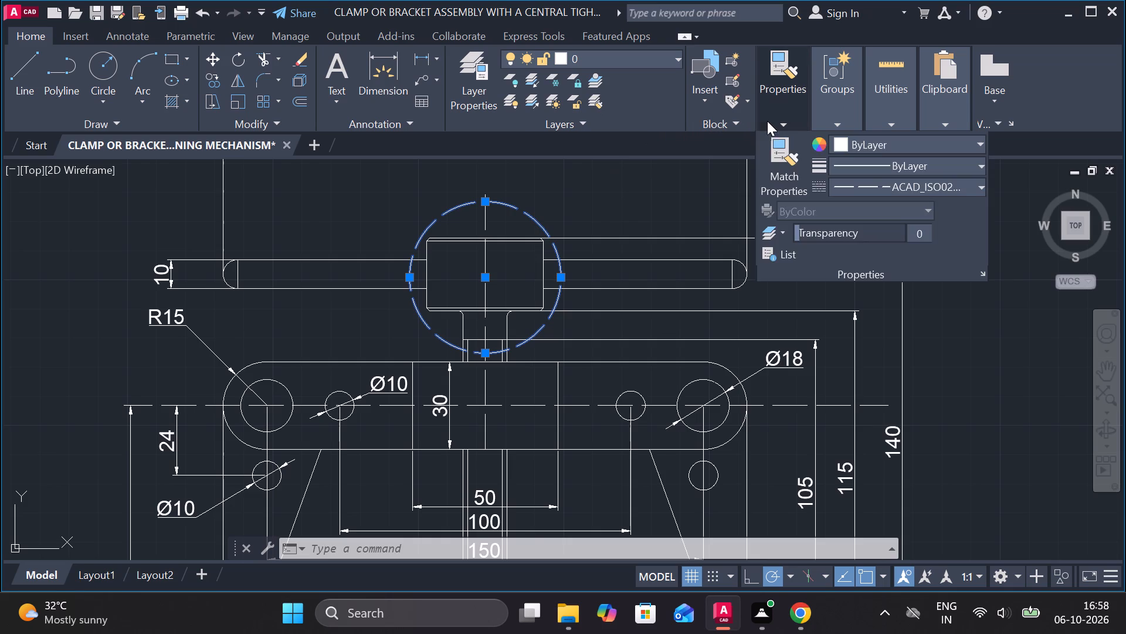
left_click(983, 187)
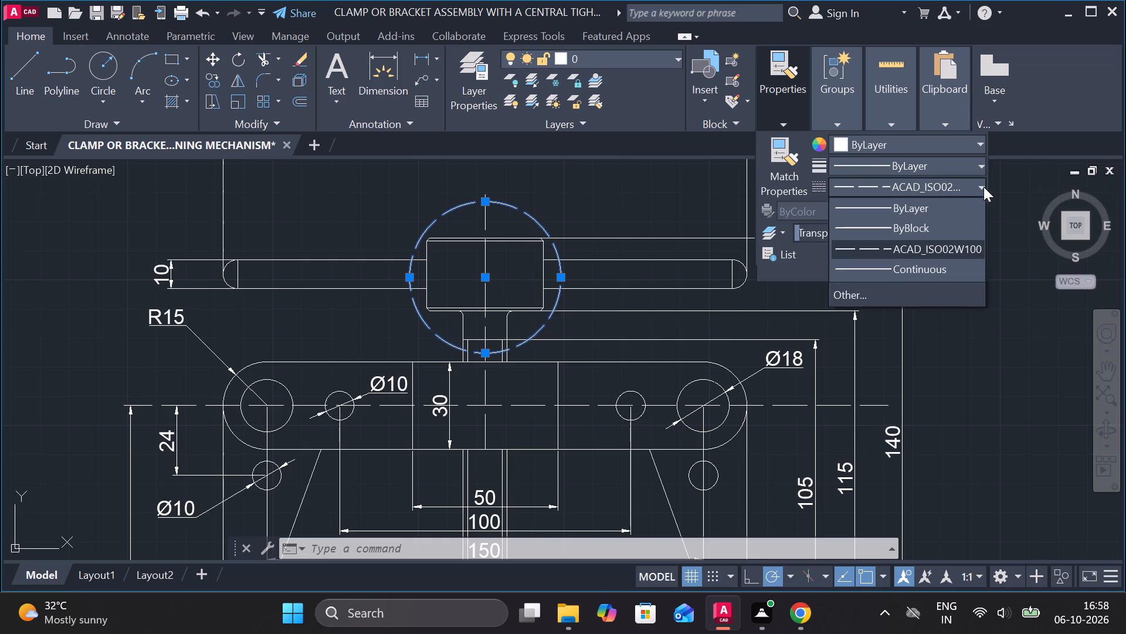
left_click(869, 286)
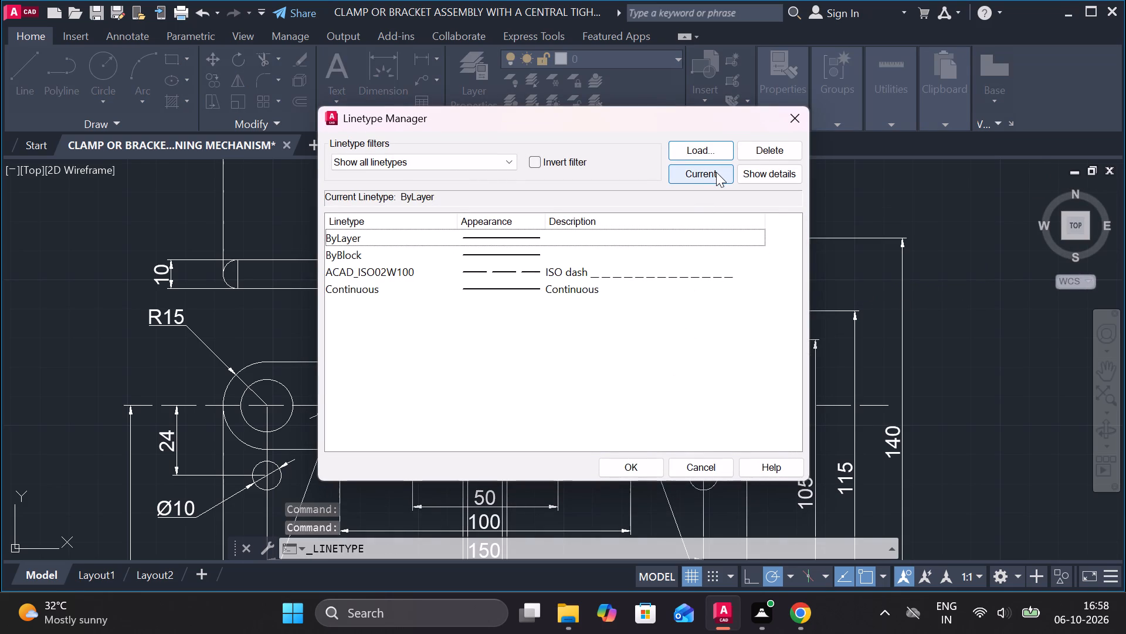
left_click(782, 173)
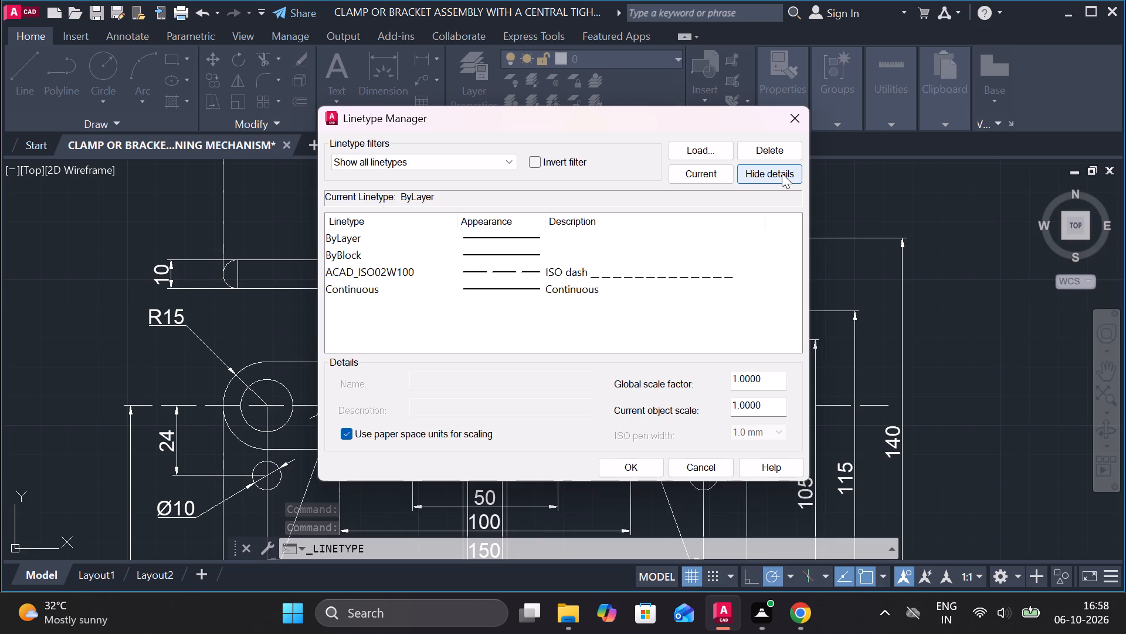
left_click_drag(759, 406, 734, 409)
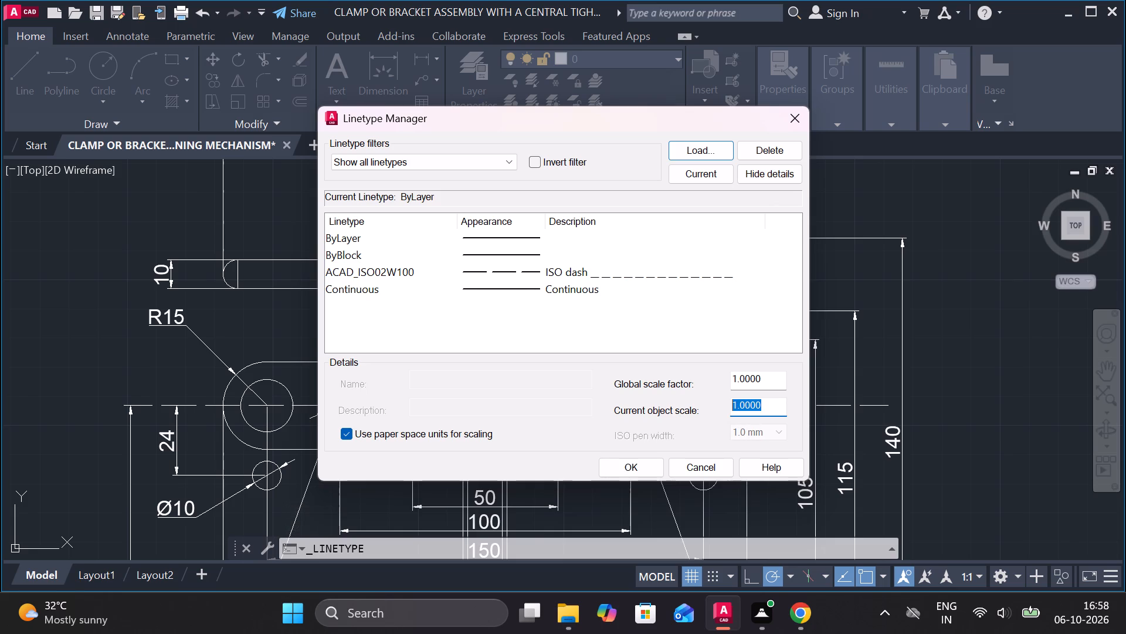
left_click_drag(734, 409, 779, 410)
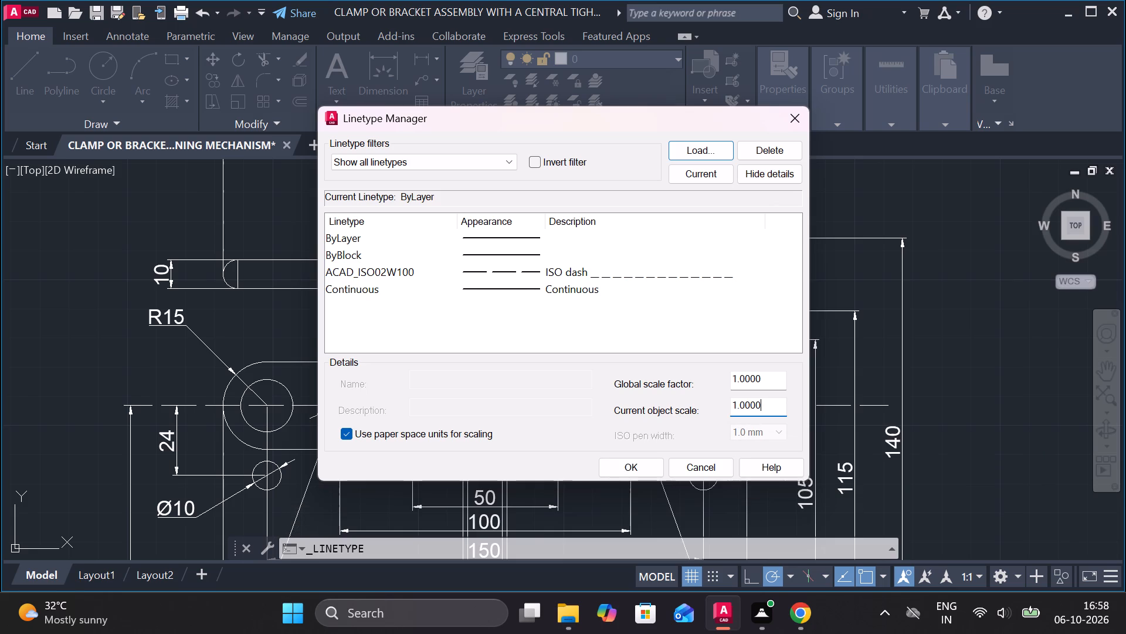
left_click(764, 371)
left_click_drag(766, 378, 723, 383)
type(".5")
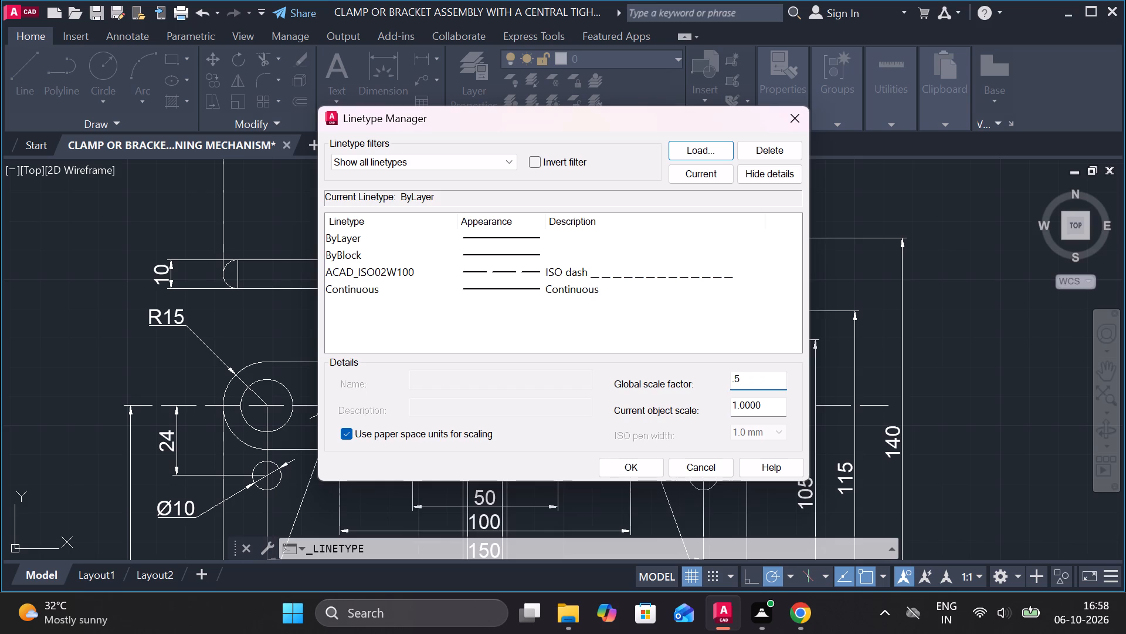
Reload the ACAD_ISO02W100 linetype from acadiso.lin.
key("Return")
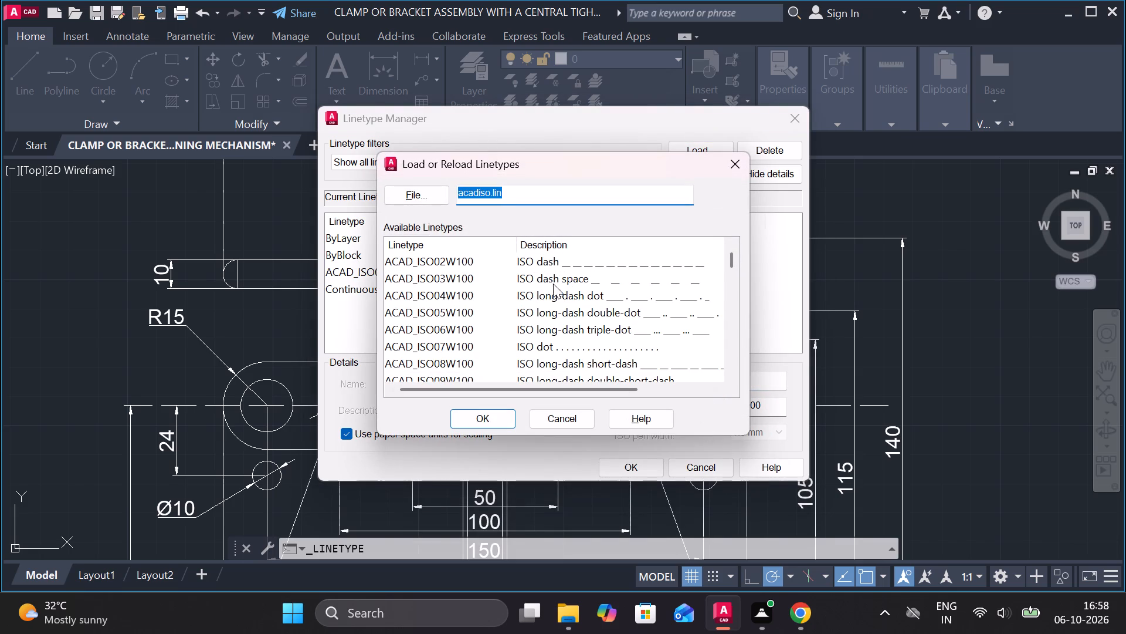
left_click(533, 265)
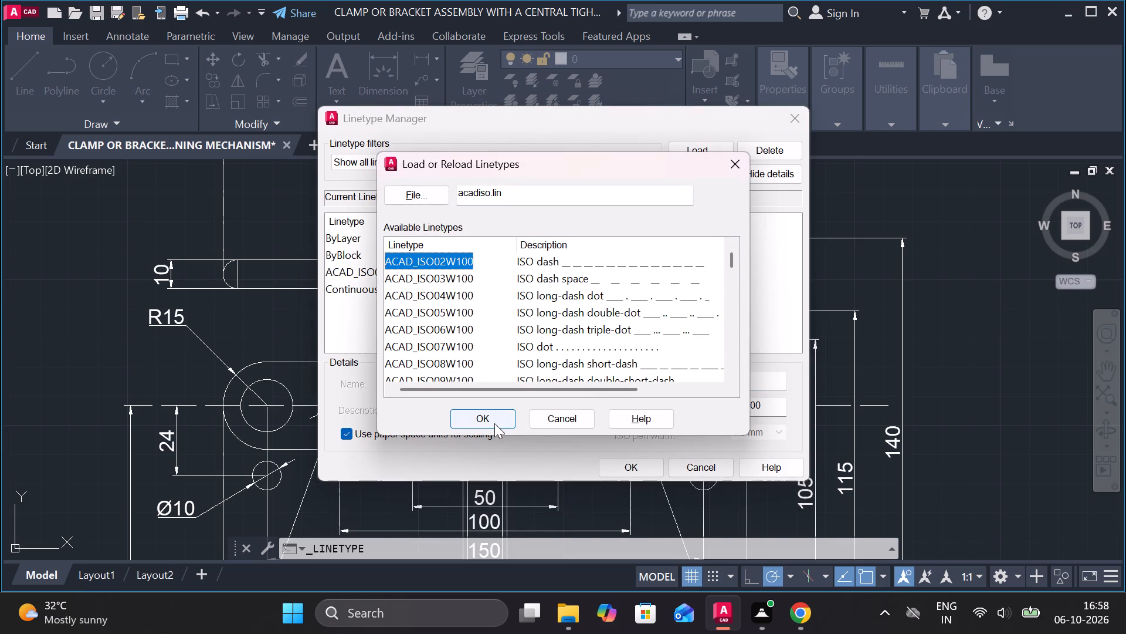
left_click(494, 423)
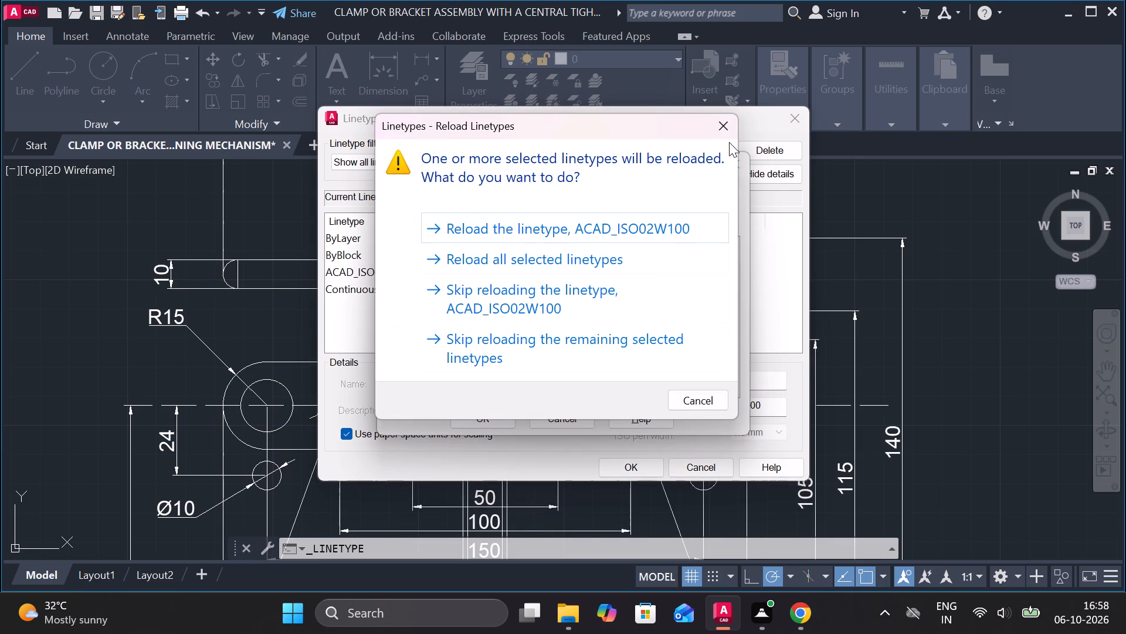
left_click(677, 222)
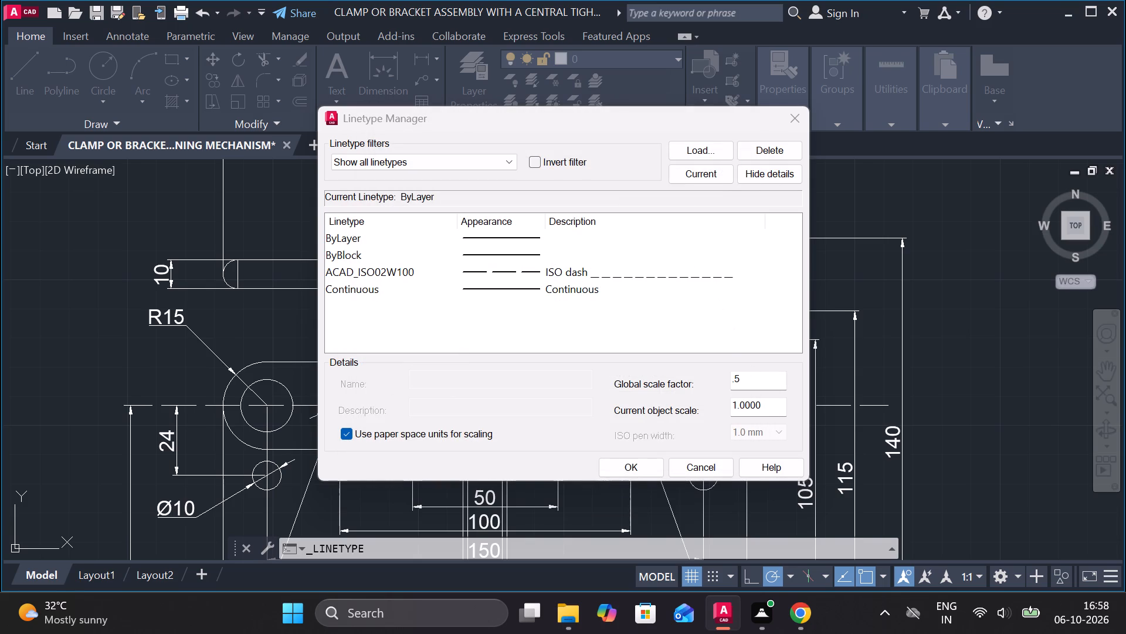
Set the current object scale for linetypes to .5 and apply the linetype settings.
left_click_drag(762, 406, 698, 412)
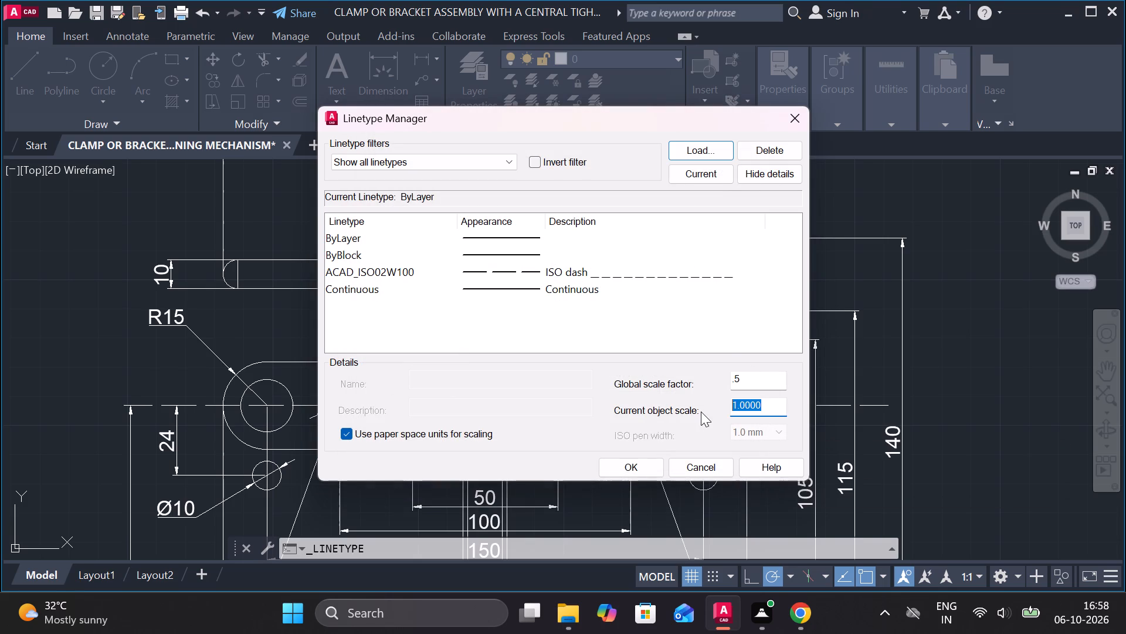
key("period")
key("5")
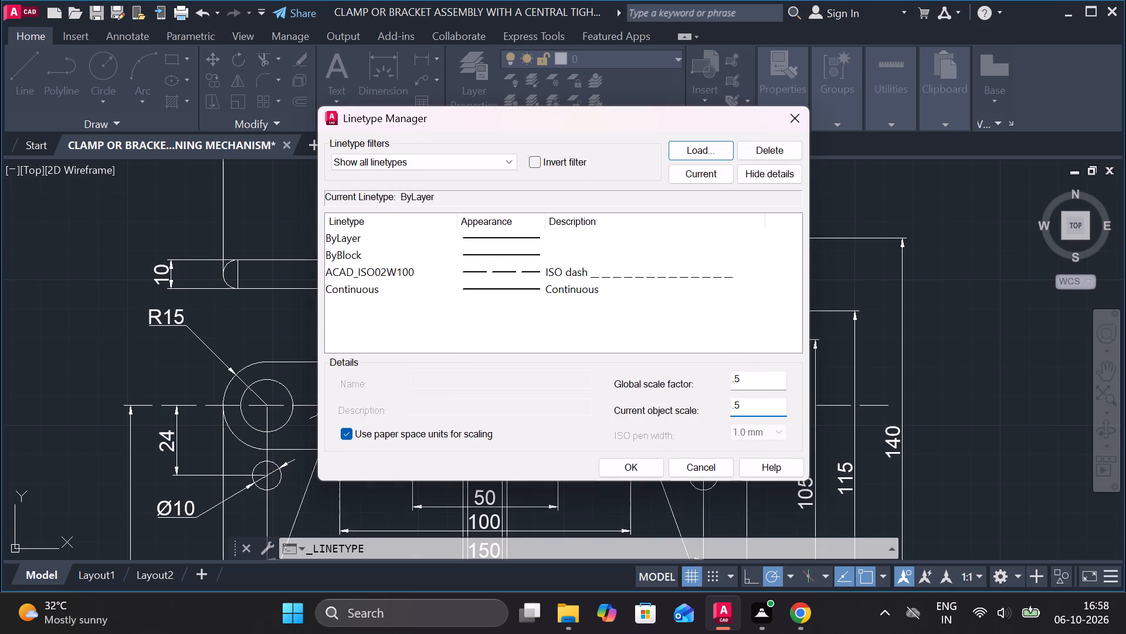
left_click(651, 459)
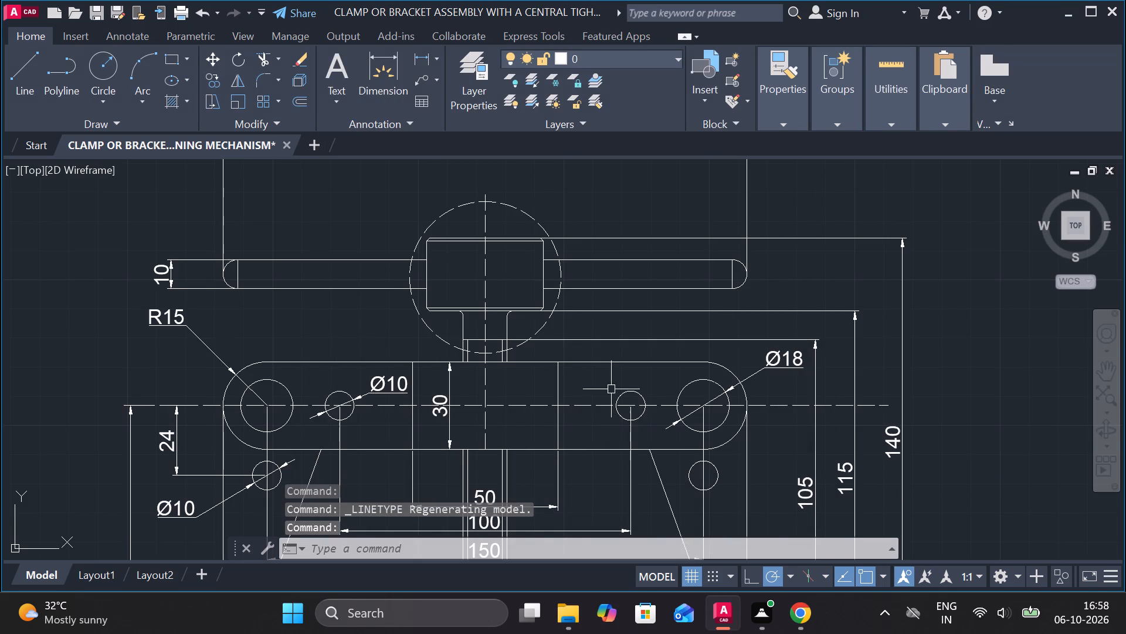
Save the clamp drawing with its updated linetypes.
scroll(611, 389, "down", 2)
scroll(566, 439, "up", 1)
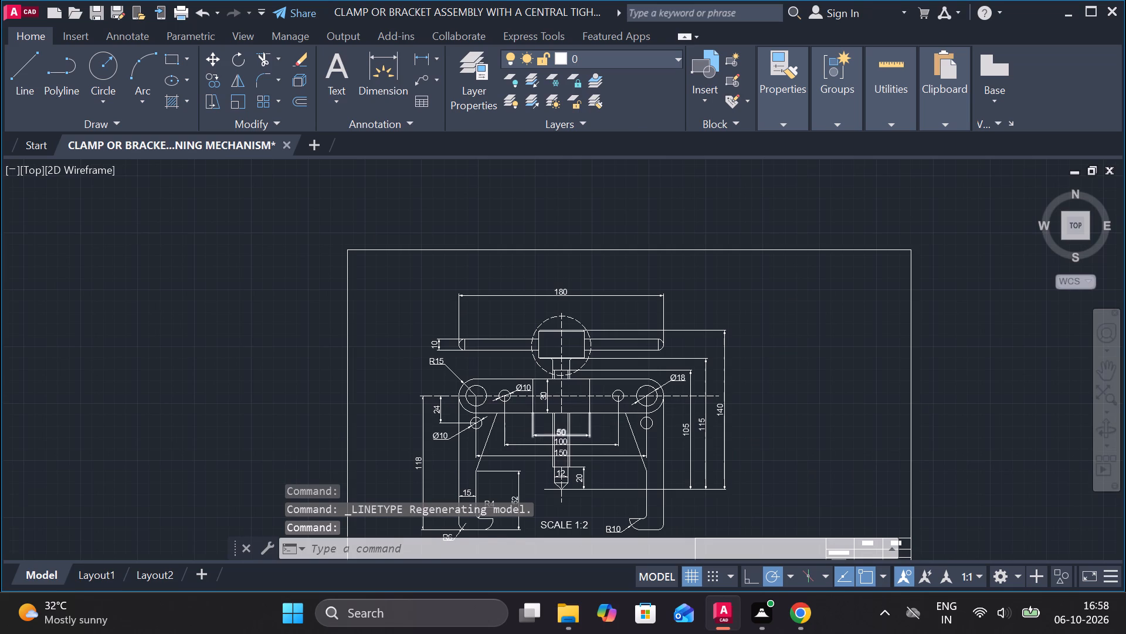
middle_click_drag(603, 429, 609, 391)
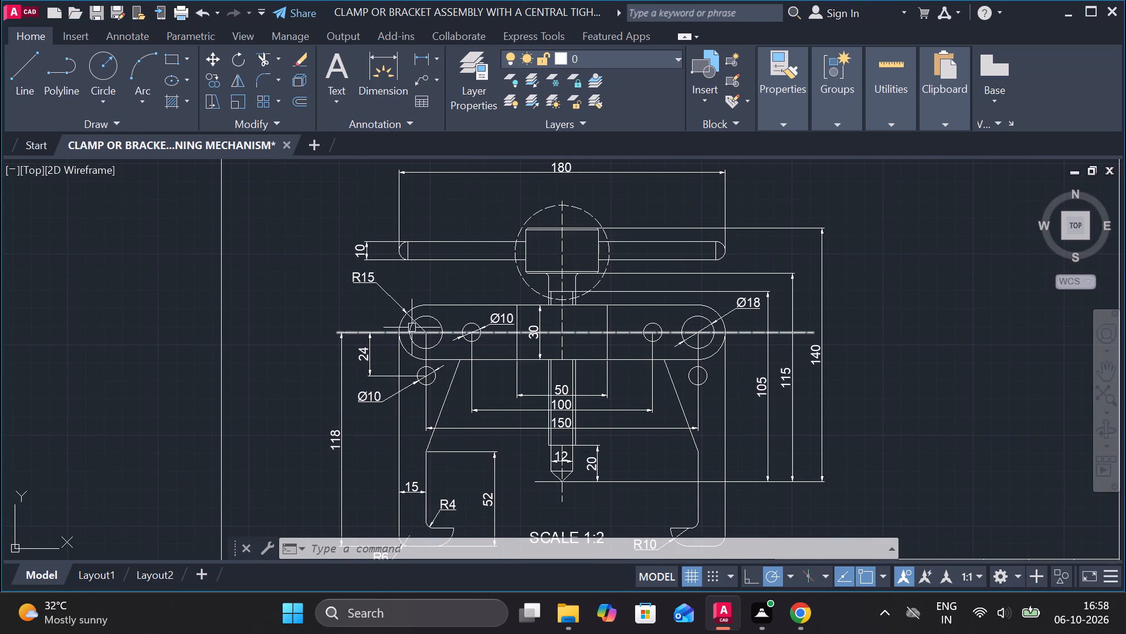
scroll(648, 278, "down", 2)
scroll(778, 294, "up", 1)
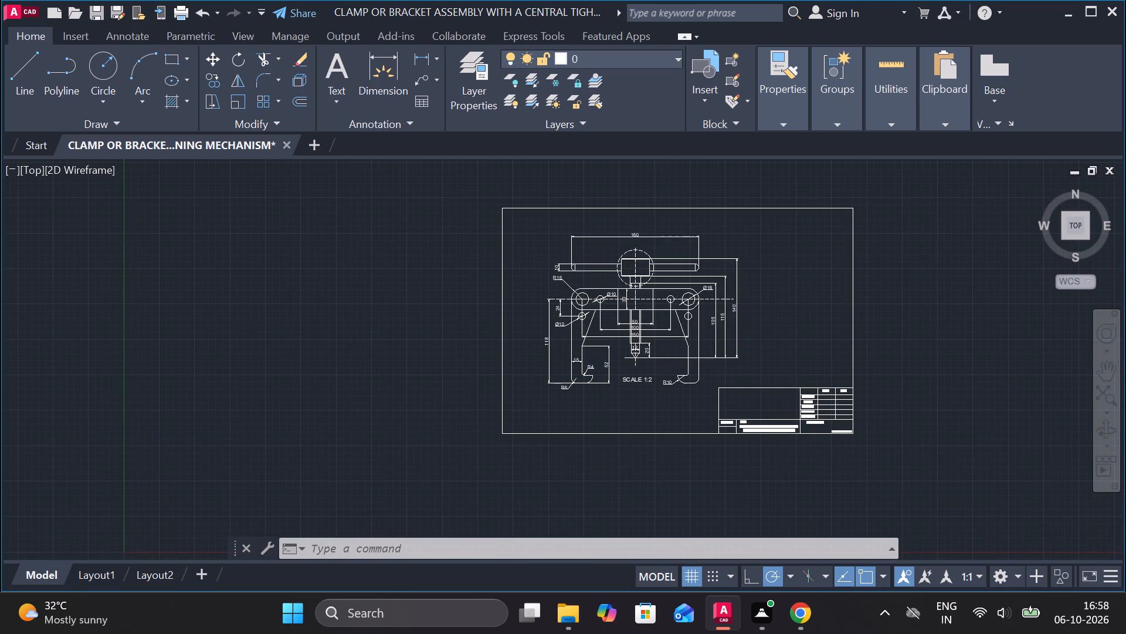
key("ctrl+s")
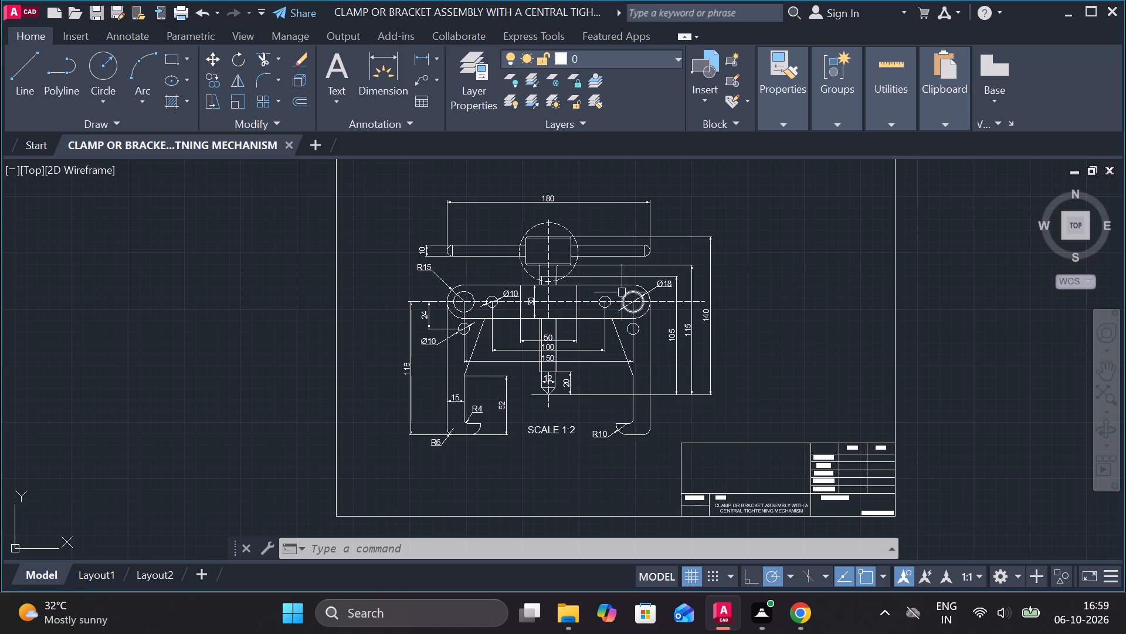
Turn off command logging with LOGFILEOFF and save the drawing again.
type("LOG")
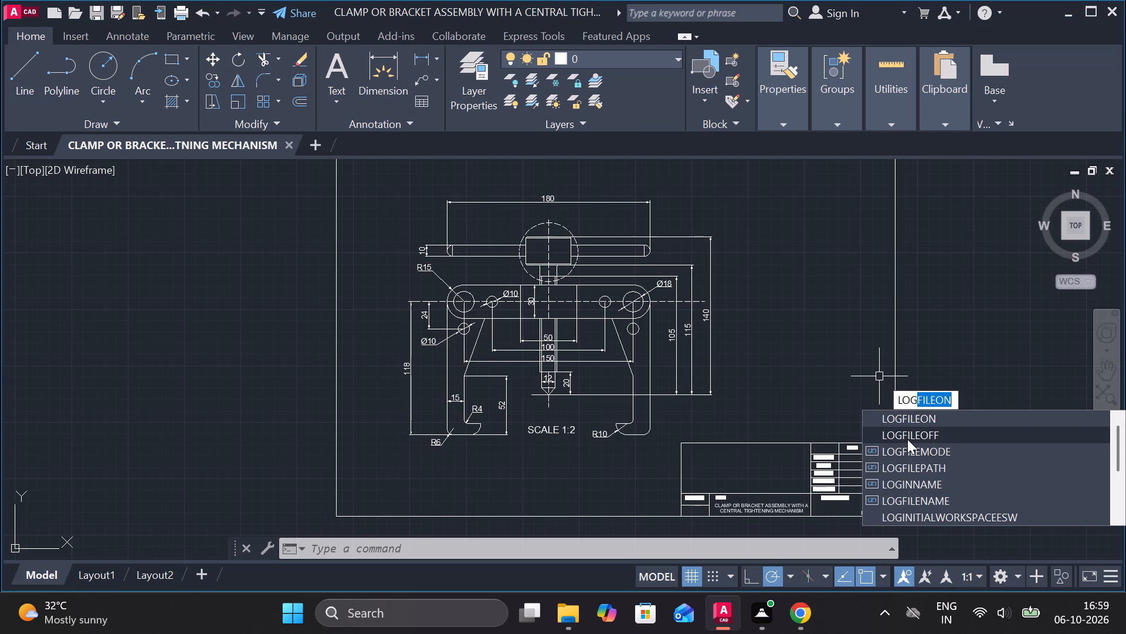
left_click(907, 439)
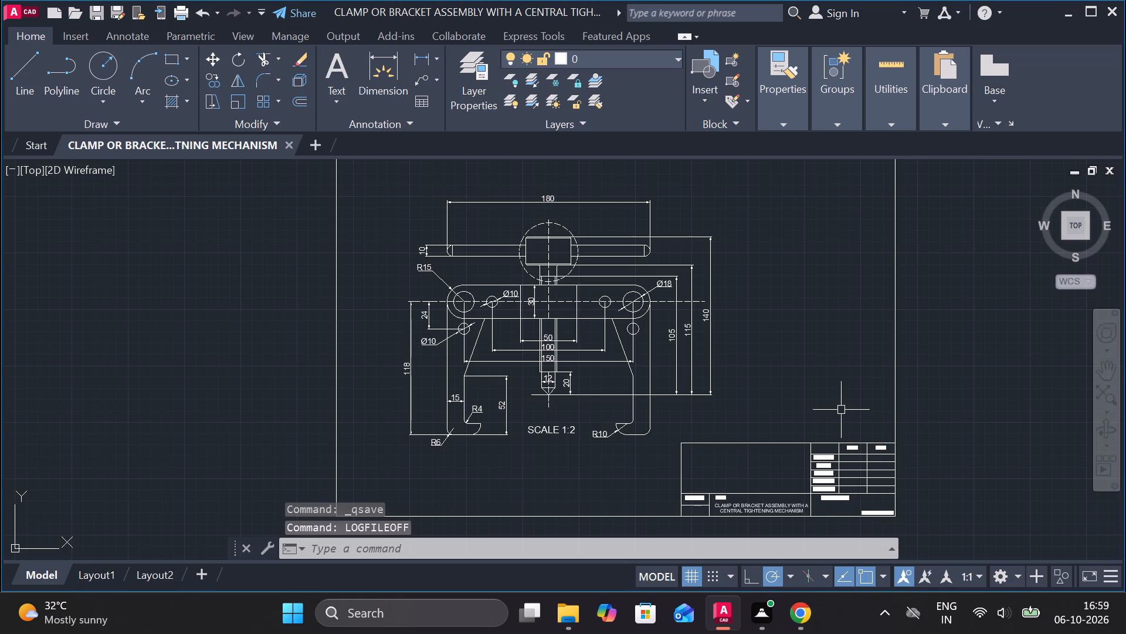
key("ctrl+s")
Set up a plot of the model with the DWG To PDF.pc3 plotter in landscape orientation.
type("PLOT")
key("Return")
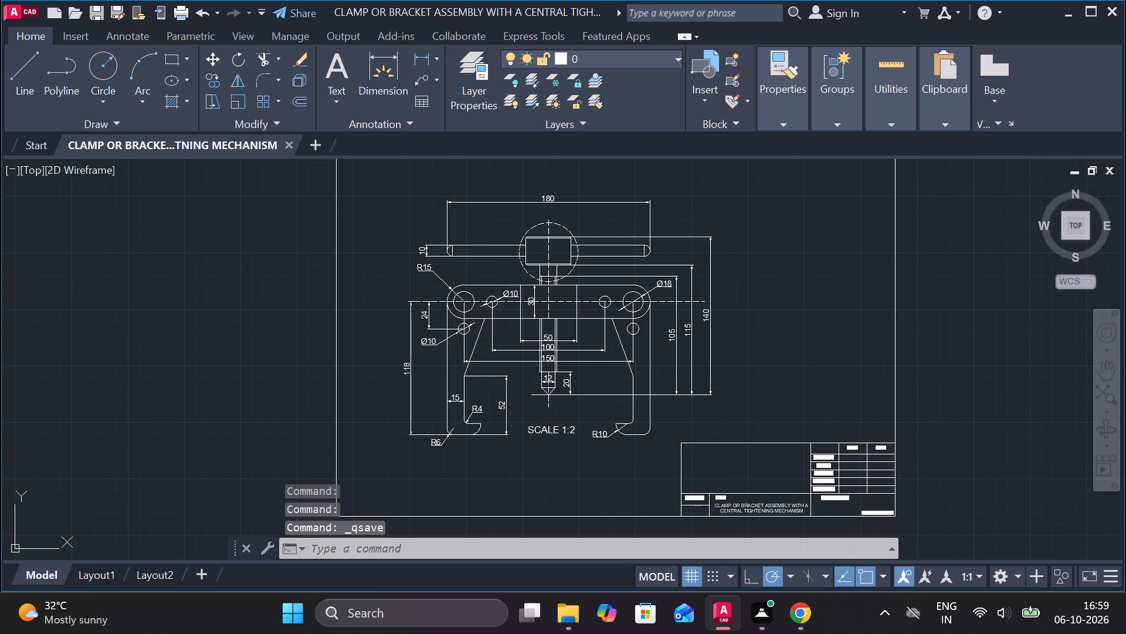
left_click(518, 177)
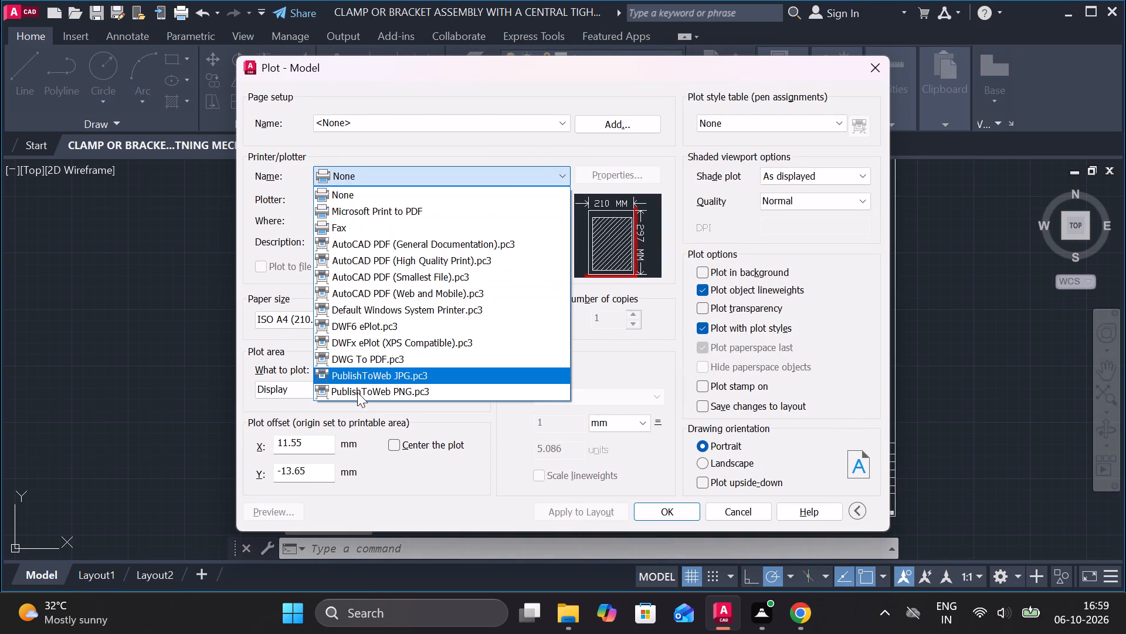
left_click(371, 363)
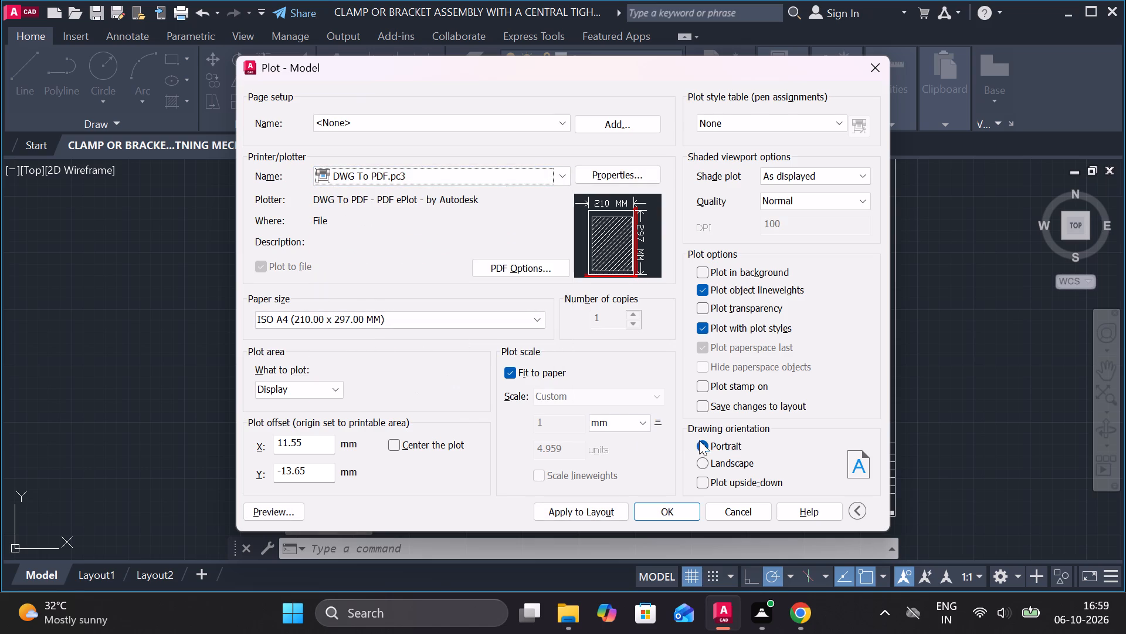
left_click(697, 459)
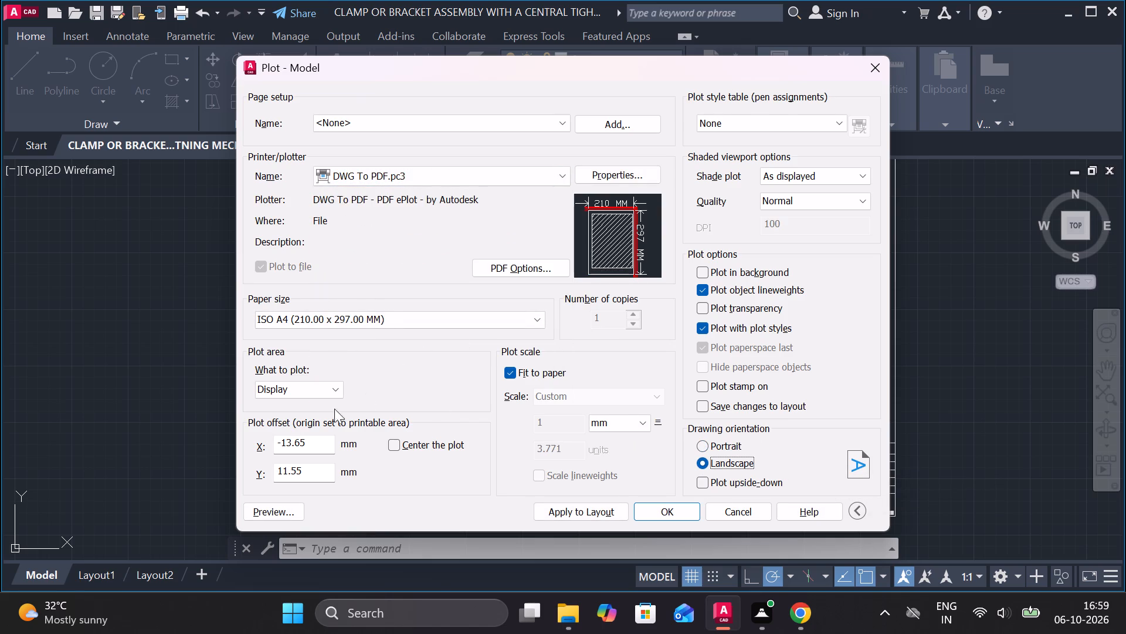
Set the plot area to a window from the border's lower-right corner at the title block to just beyond its upper-left corner.
left_click(333, 389)
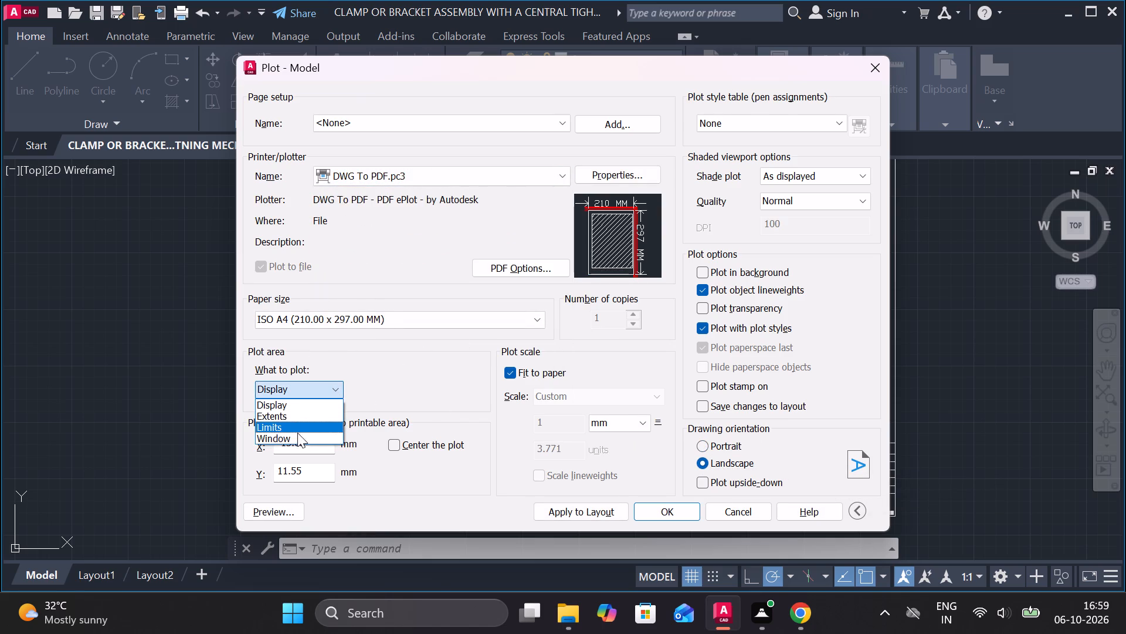
left_click(296, 434)
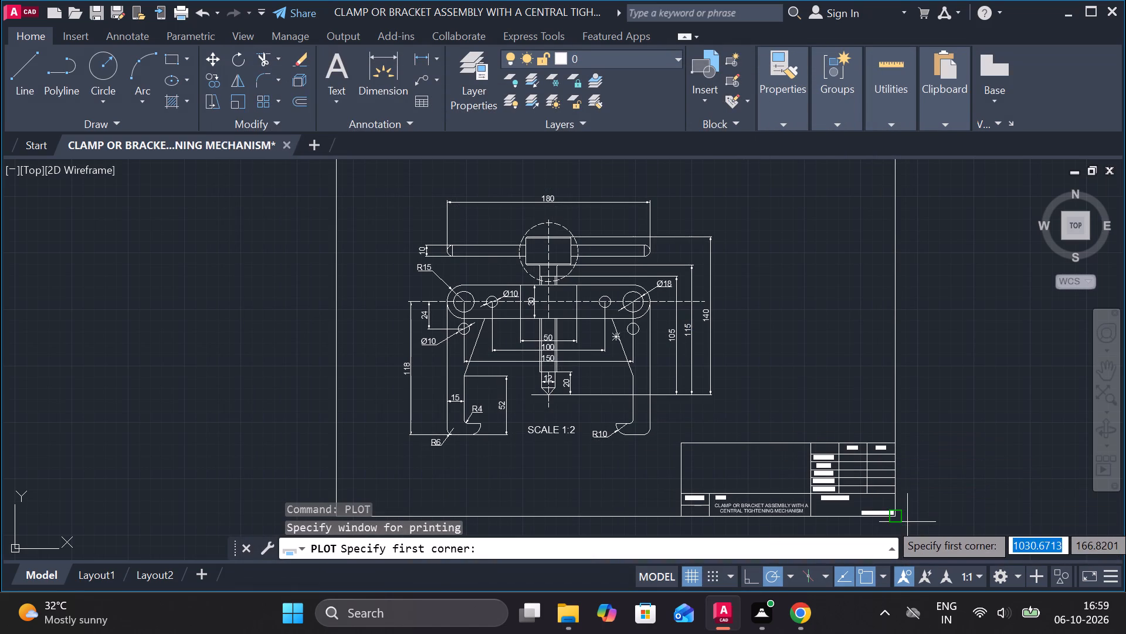
middle_click_drag(907, 522, 883, 453)
scroll(882, 441, "up", 3)
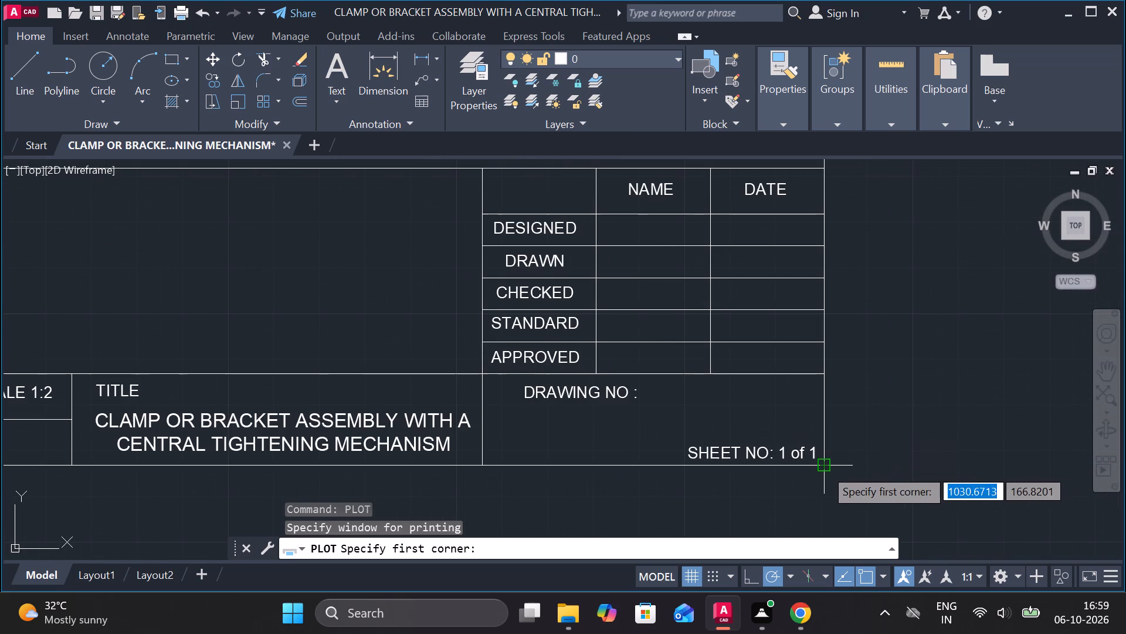
left_click(824, 468)
scroll(833, 443, "down", 4)
scroll(807, 443, "up", 3)
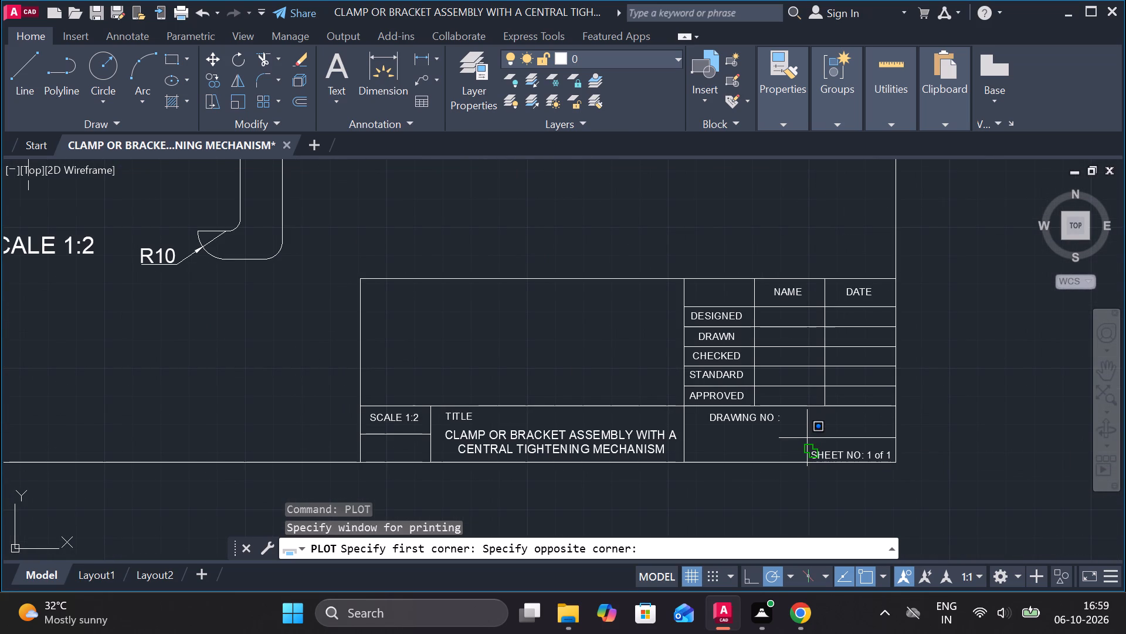
scroll(455, 352, "down", 1)
scroll(385, 333, "down", 2)
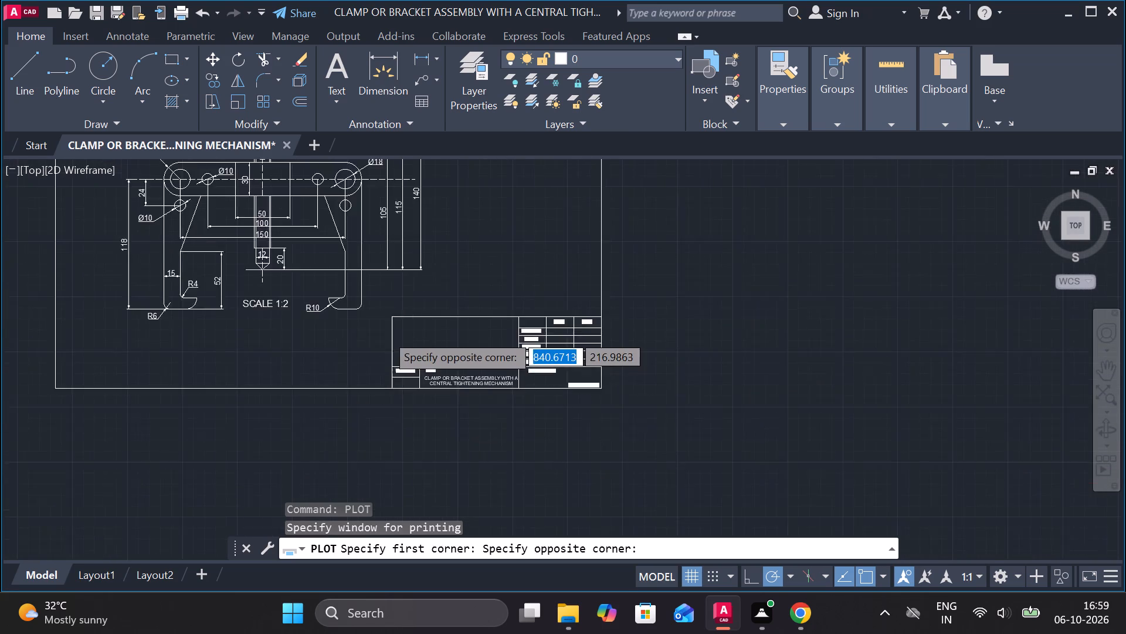
middle_click_drag(410, 352, 662, 480)
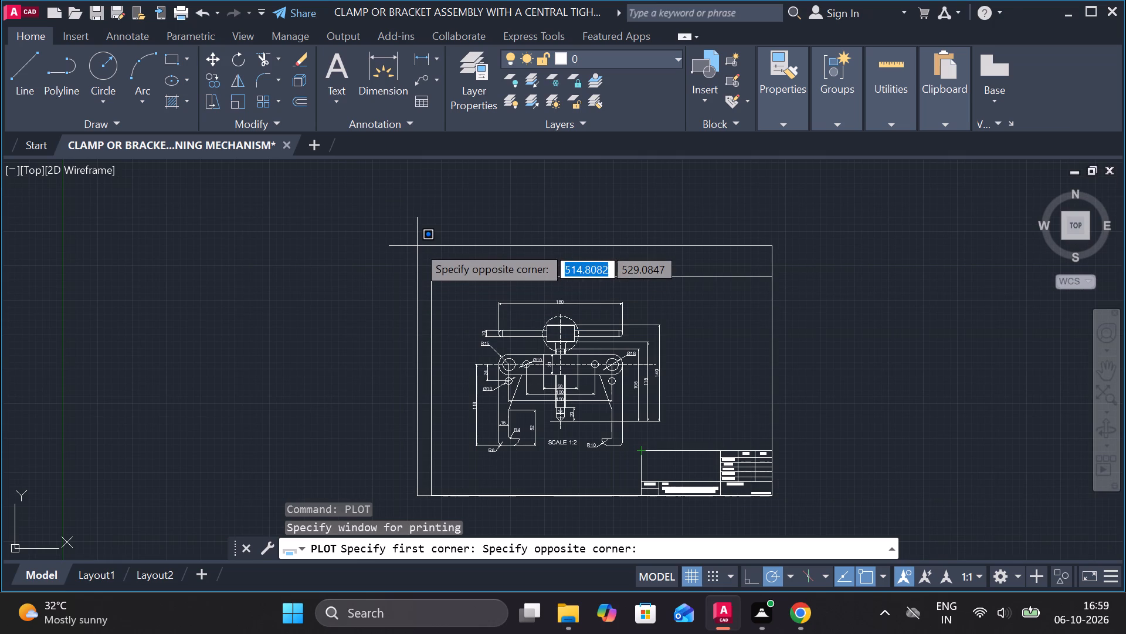
left_click(417, 242)
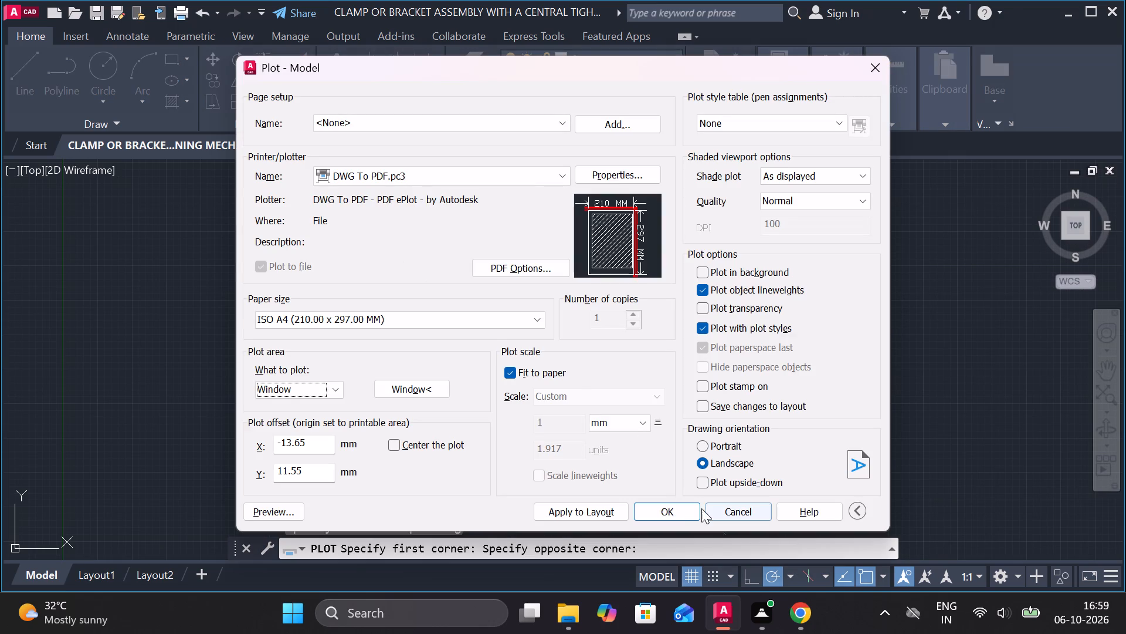
Plot the windowed drawing to a PDF in the Documents folder under the suggested file name and look over the plotted sheet.
left_click(670, 508)
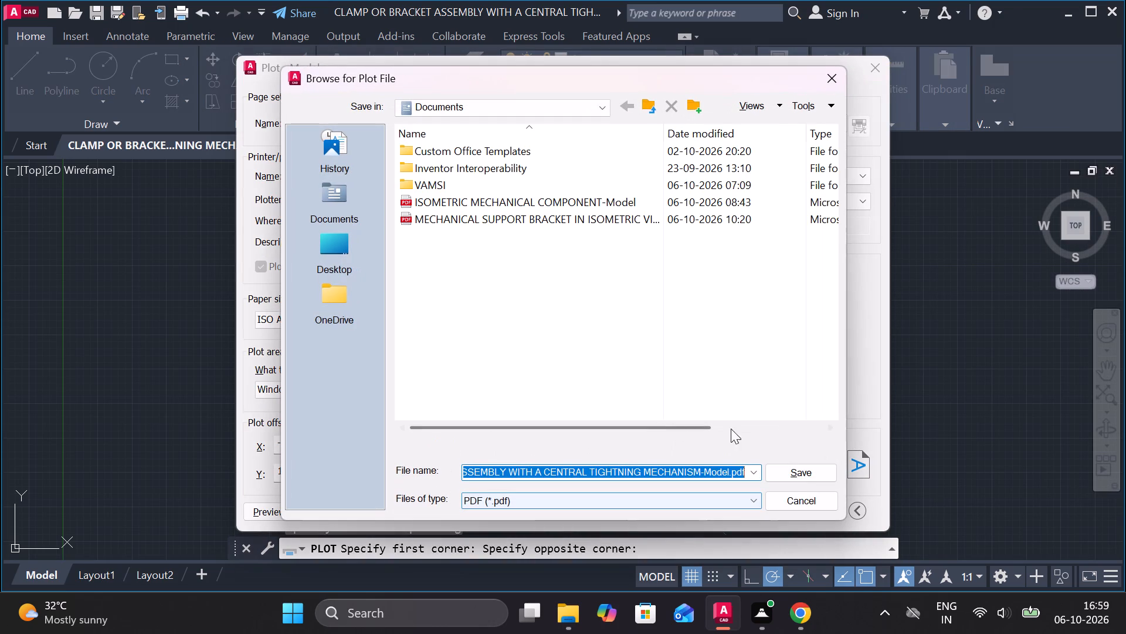
left_click(803, 468)
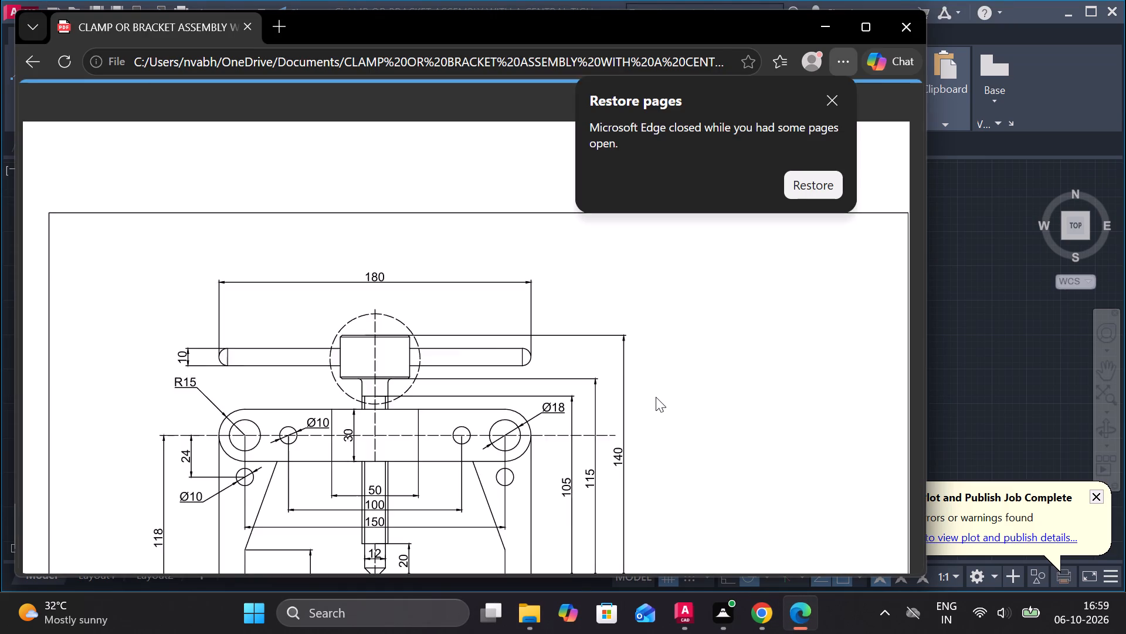
scroll(630, 386, "down", 5)
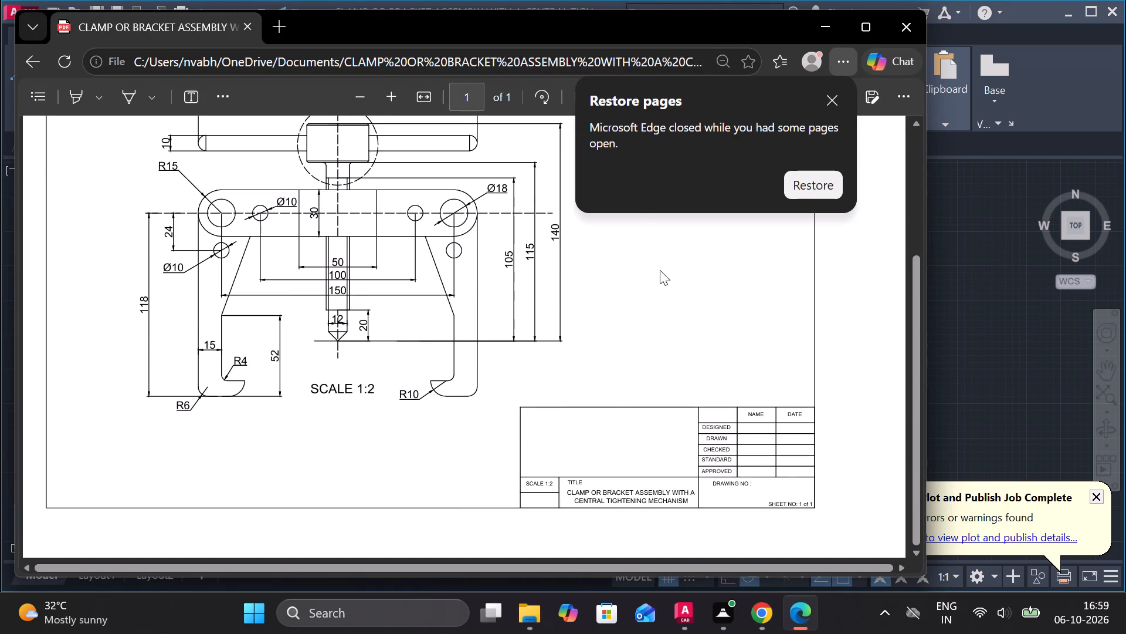
scroll(631, 378, "up", 2)
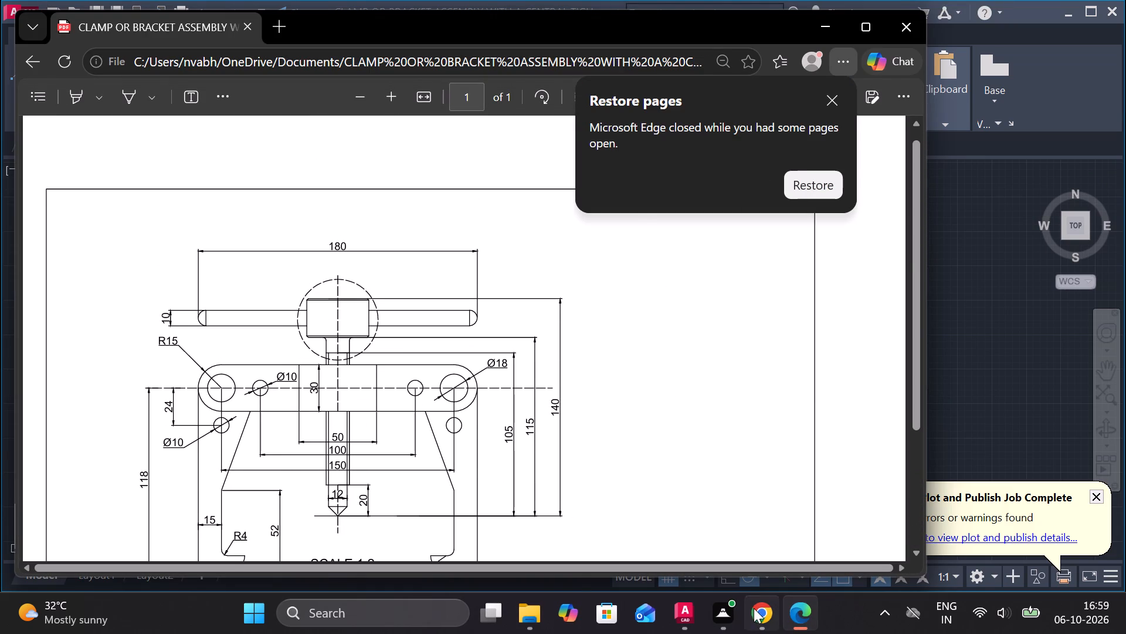